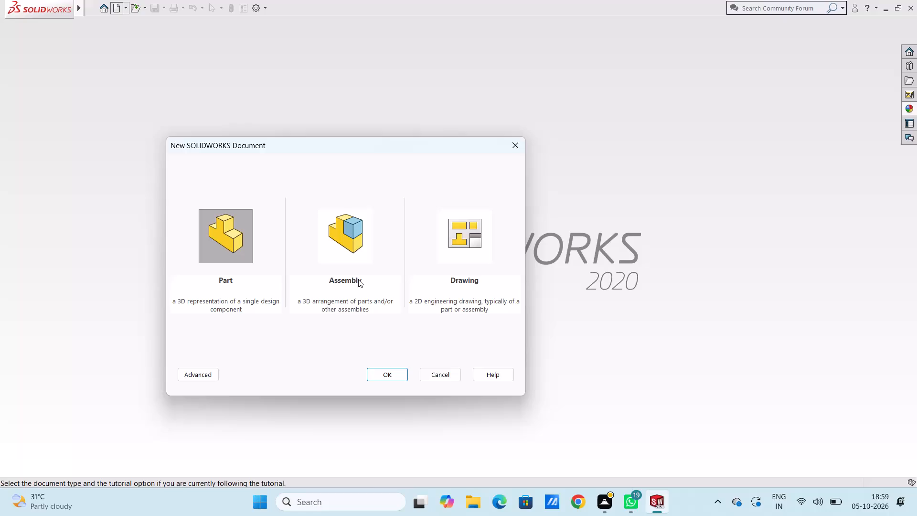
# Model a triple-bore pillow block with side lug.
# Create a new part document and open a sketch on the Top Plane.
pyautogui.click(387, 376)
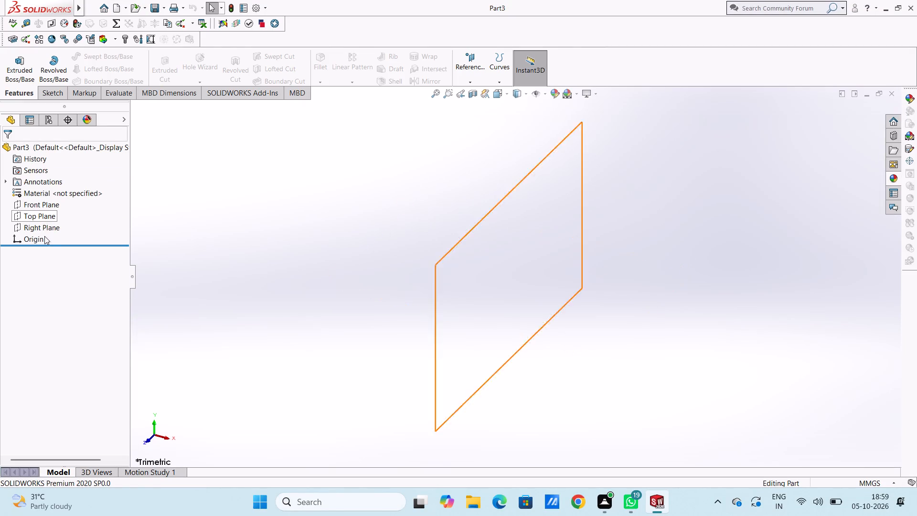
pyautogui.click(43, 216)
pyautogui.click(52, 203)
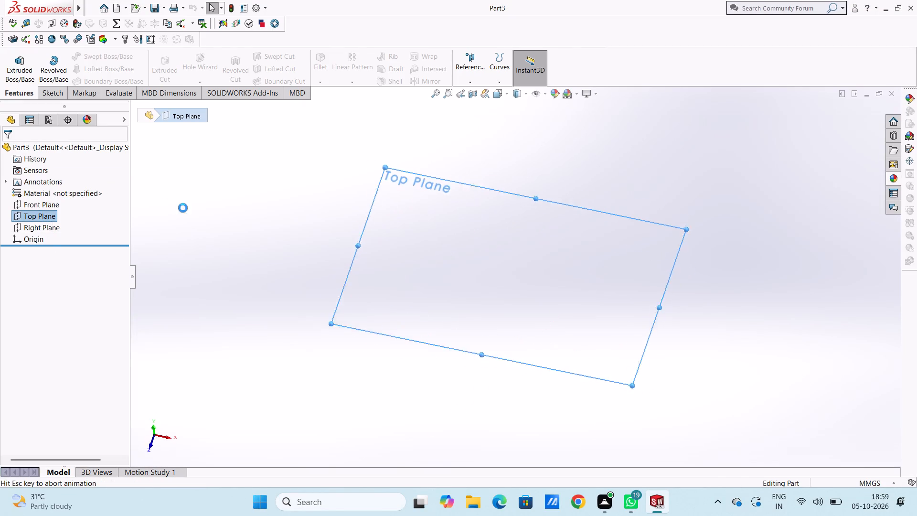
pyautogui.click(205, 209)
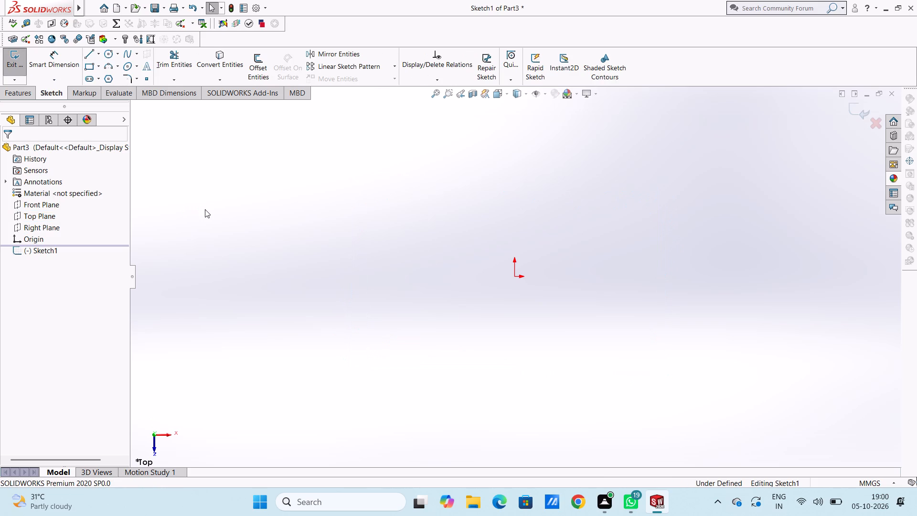
# Draw a center rectangle on the origin, 140 mm wide and 82 mm high.
pyautogui.click(100, 64)
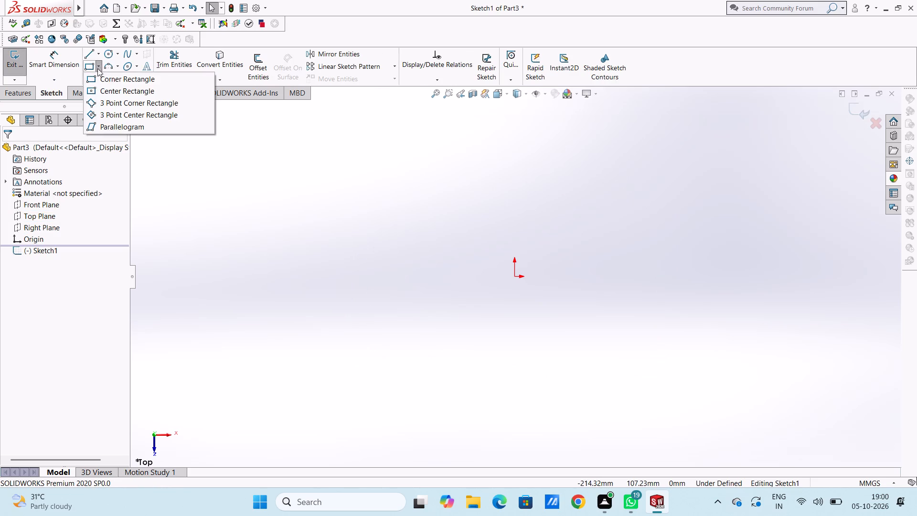
pyautogui.click(93, 89)
pyautogui.click(513, 277)
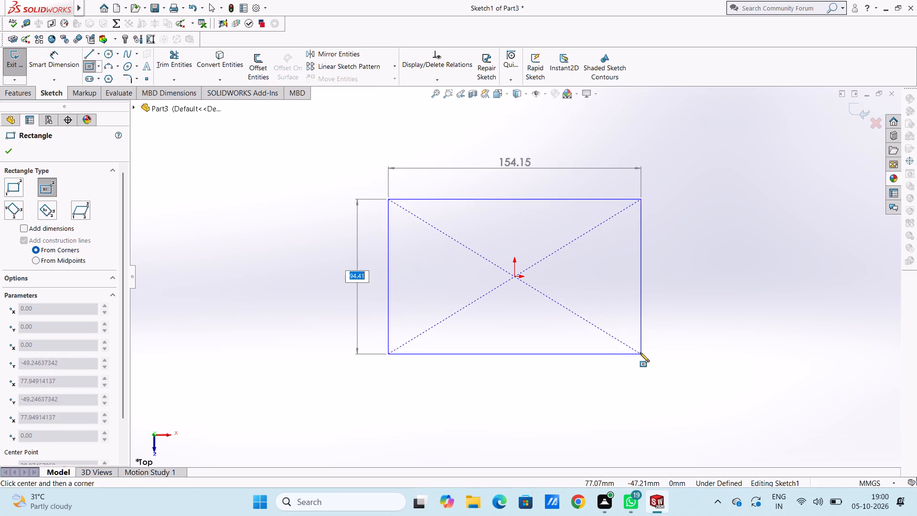
pyautogui.write('82')
pyautogui.press('Return')
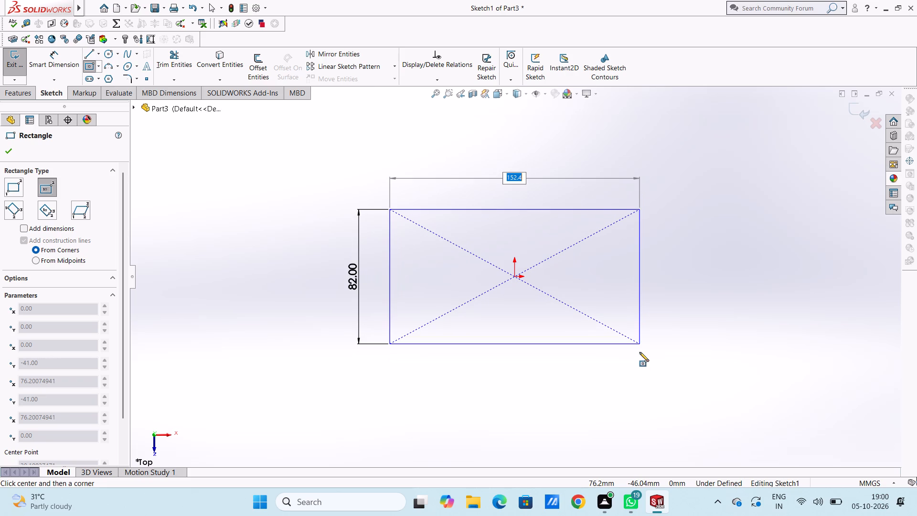
pyautogui.write('140')
pyautogui.press('Return')
pyautogui.click(14, 151)
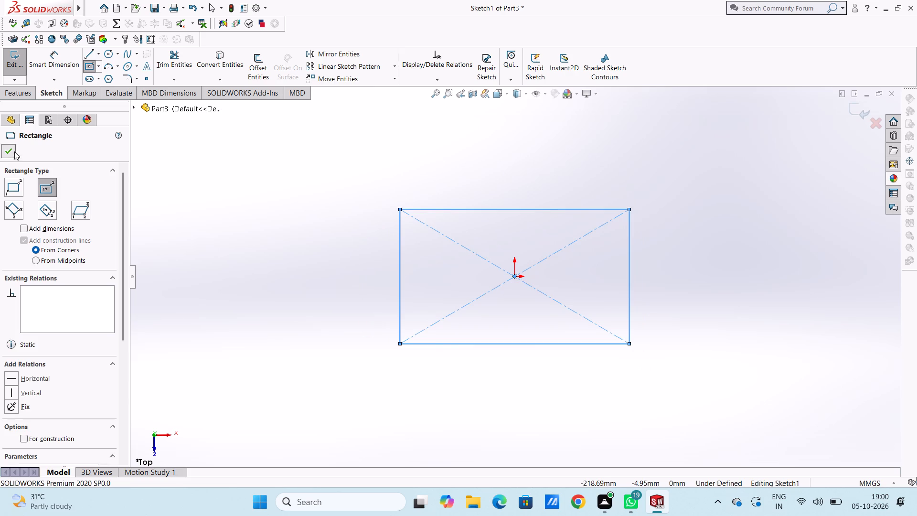
# Add driving dimensions to the rectangle's left vertical side and top horizontal side, keeping their drawn values.
pyautogui.click(65, 54)
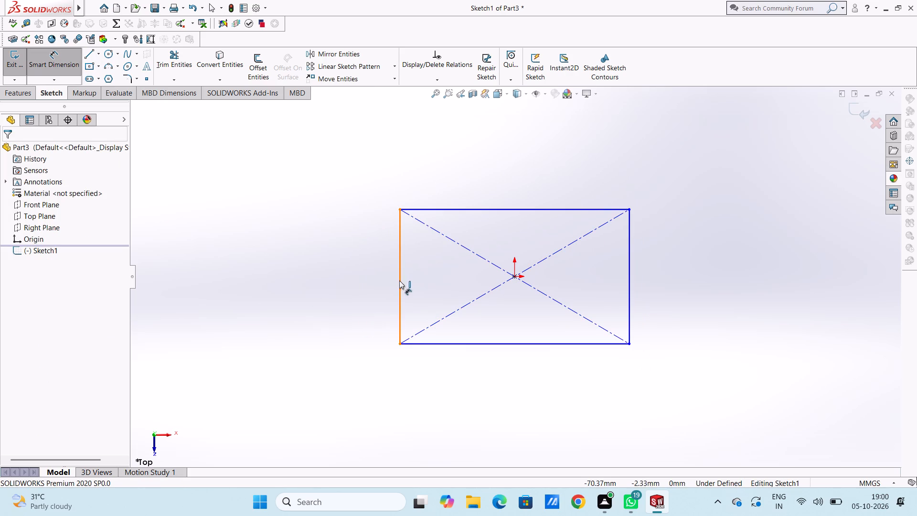
pyautogui.click(399, 280)
pyautogui.click(310, 261)
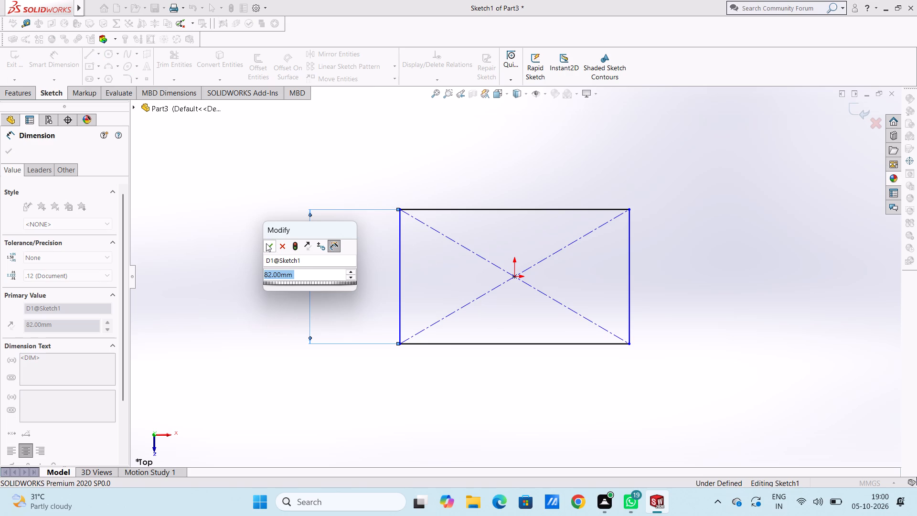
pyautogui.click(266, 243)
pyautogui.click(266, 243)
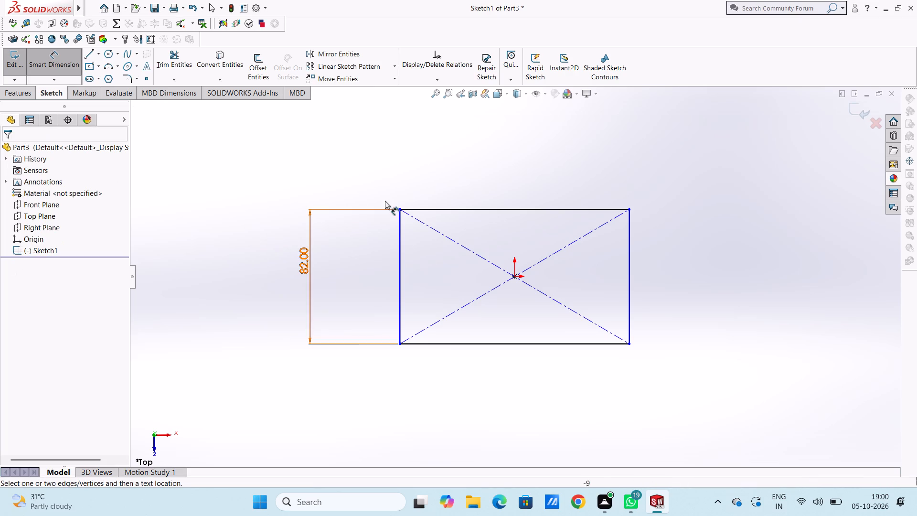
pyautogui.click(466, 207)
pyautogui.click(467, 146)
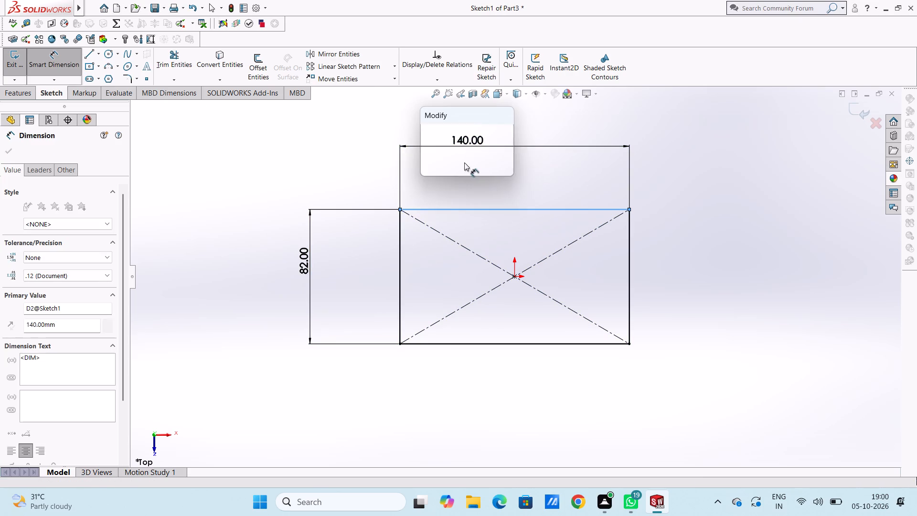
pyautogui.click(425, 131)
pyautogui.click(356, 161)
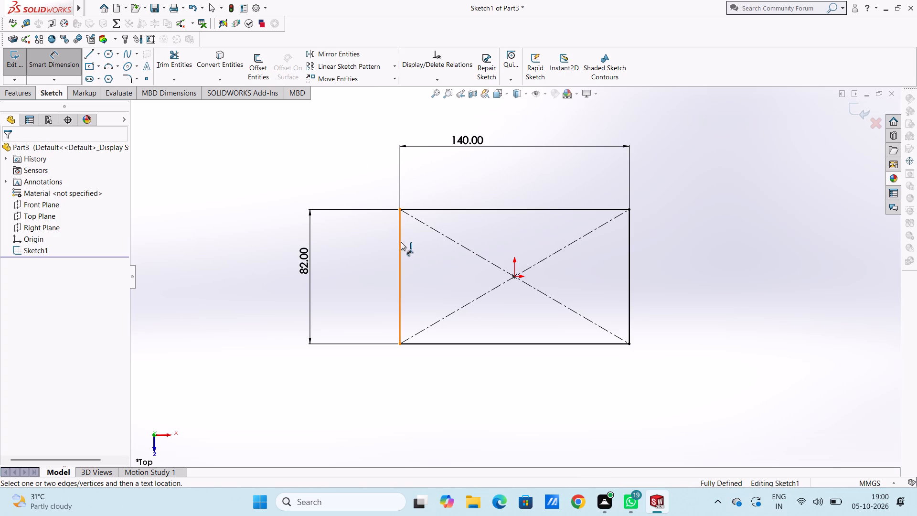
pyautogui.scroll(2, 443, 274)
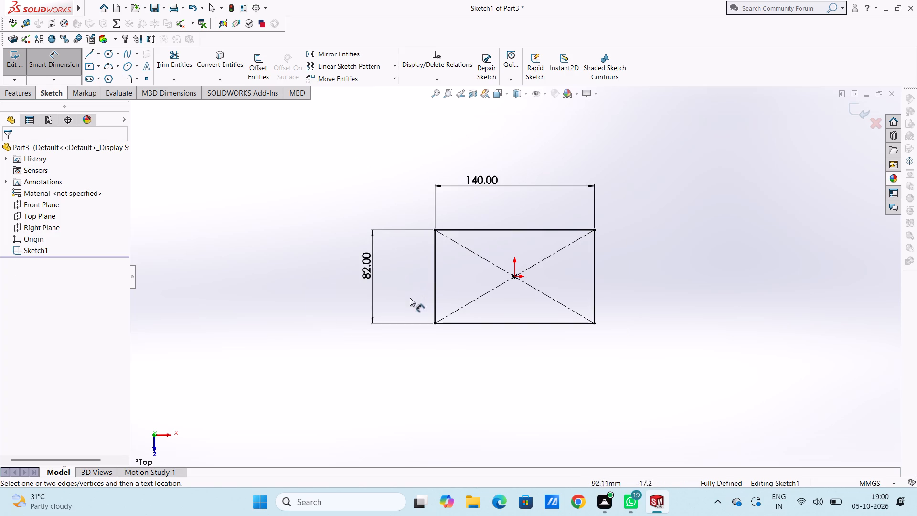
pyautogui.moveTo(393, 344); pyautogui.dragTo(369, 331, button='middle')
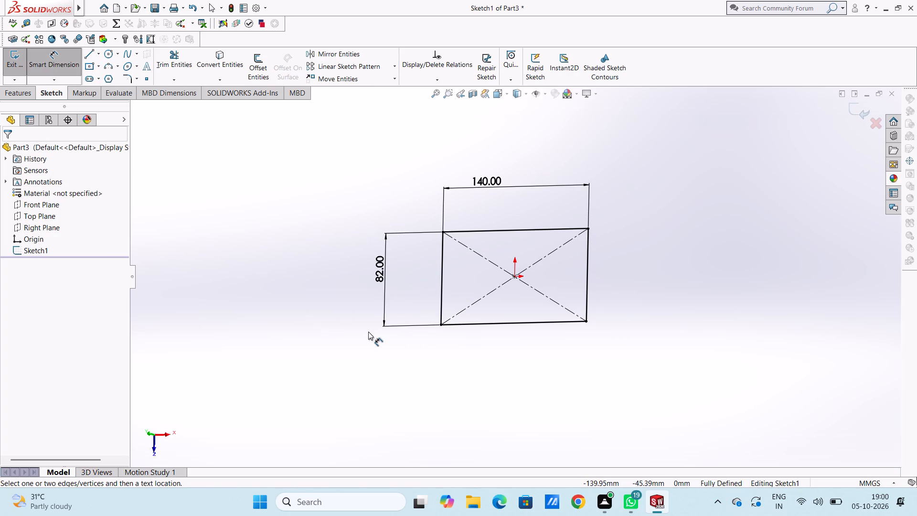
pyautogui.press('Escape')
pyautogui.press('Escape')
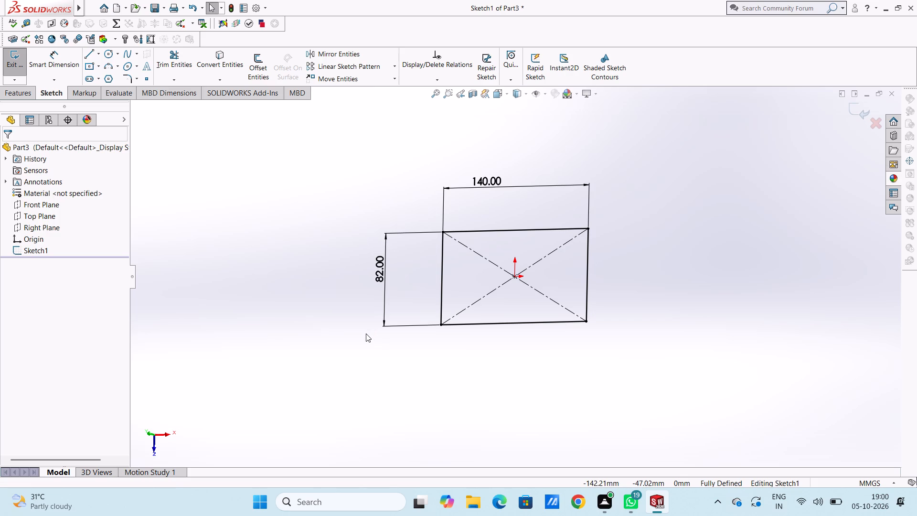
# Draw a circle of radius 18 mm centered on the midpoint of the rectangle's right side.
pyautogui.hotkey('ctrl', '5')
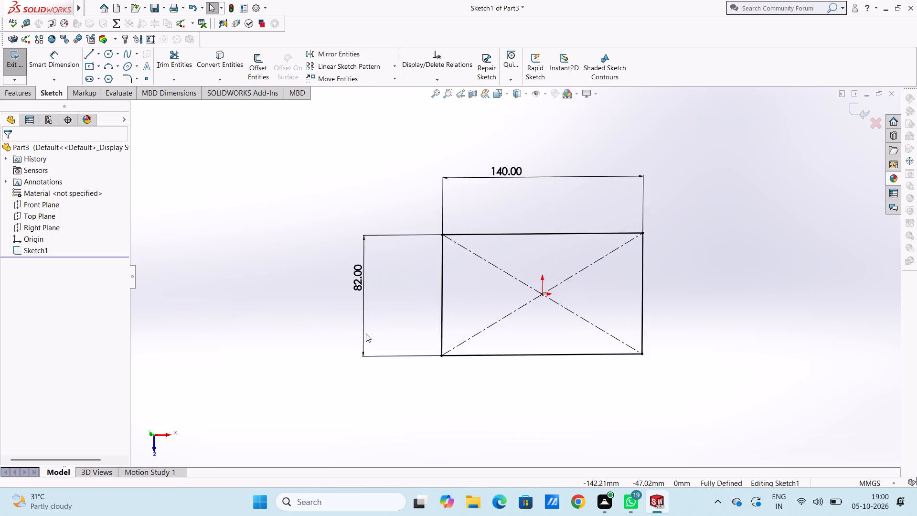
pyautogui.scroll(1, 719, 405)
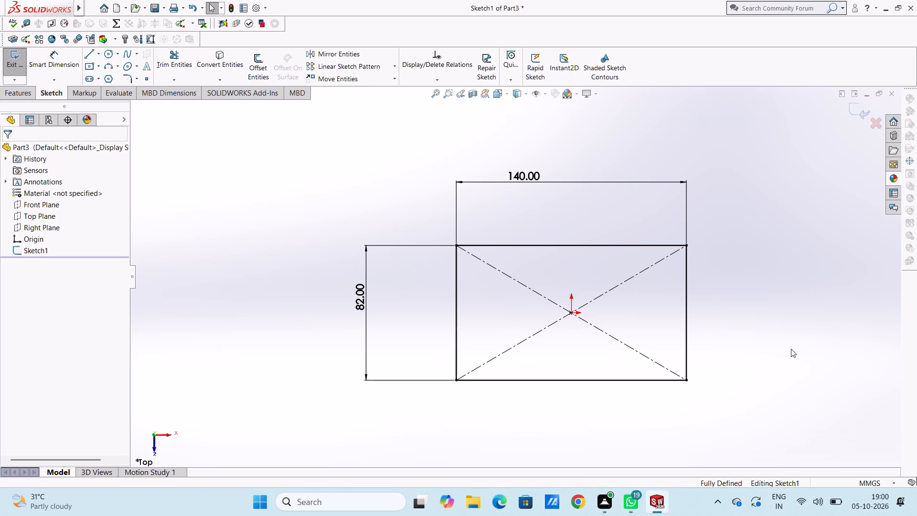
pyautogui.scroll(-2, 790, 349)
pyautogui.scroll(3, 732, 354)
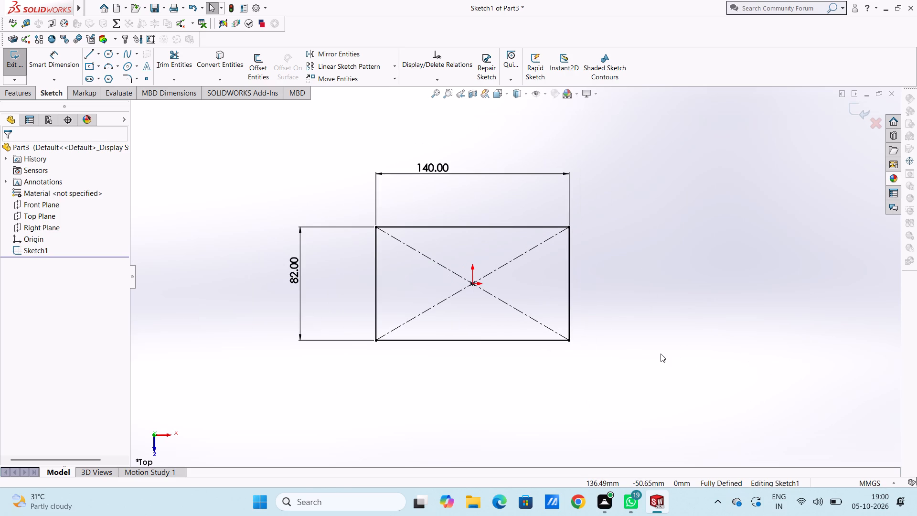
pyautogui.click(105, 54)
pyautogui.click(569, 284)
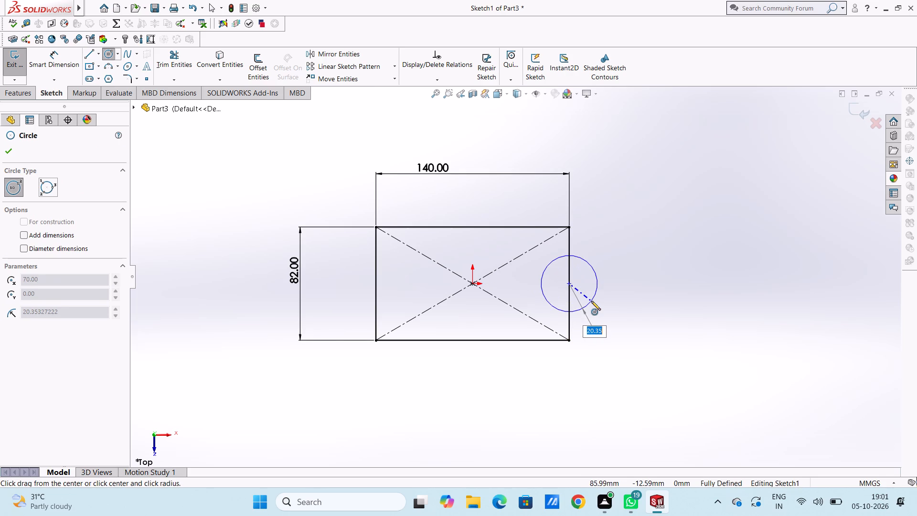
pyautogui.write('18')
pyautogui.press('Return')
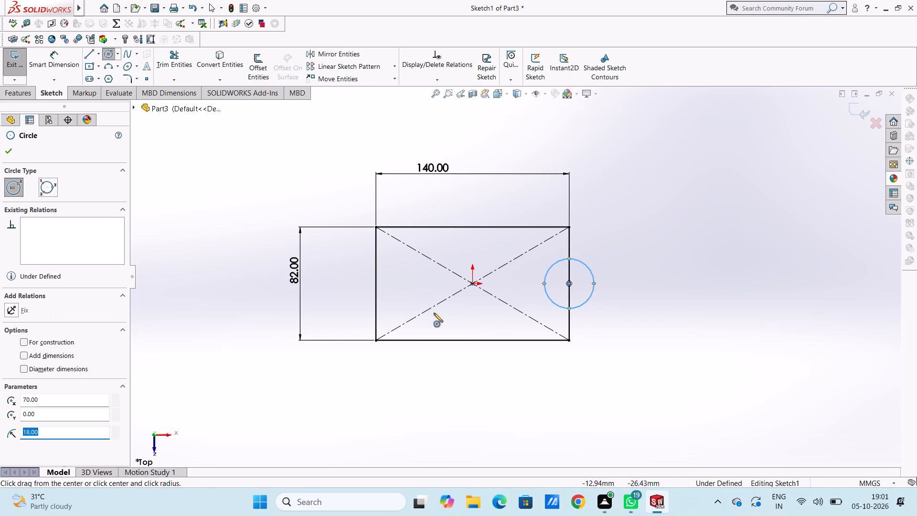
pyautogui.click(7, 153)
# Add a diameter dimension to the circle on the rectangle's right side, keeping its drawn size.
pyautogui.click(55, 62)
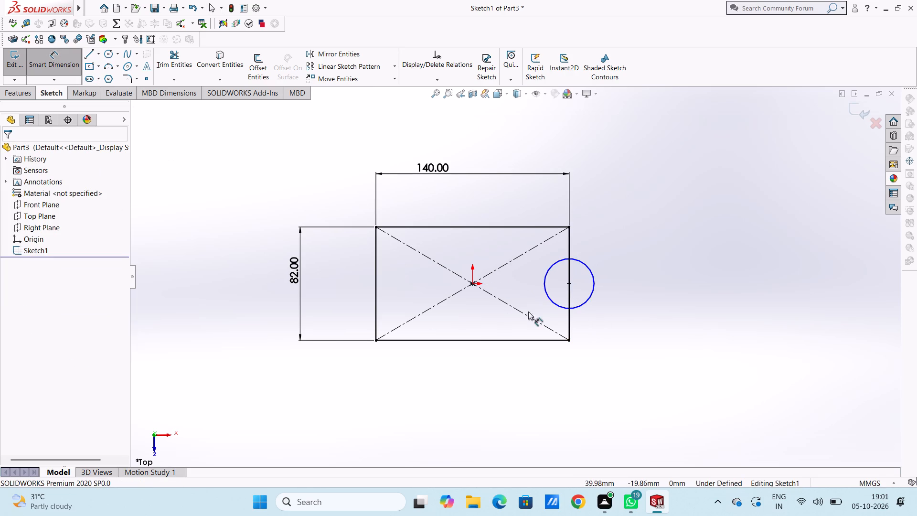
pyautogui.click(581, 306)
pyautogui.click(747, 359)
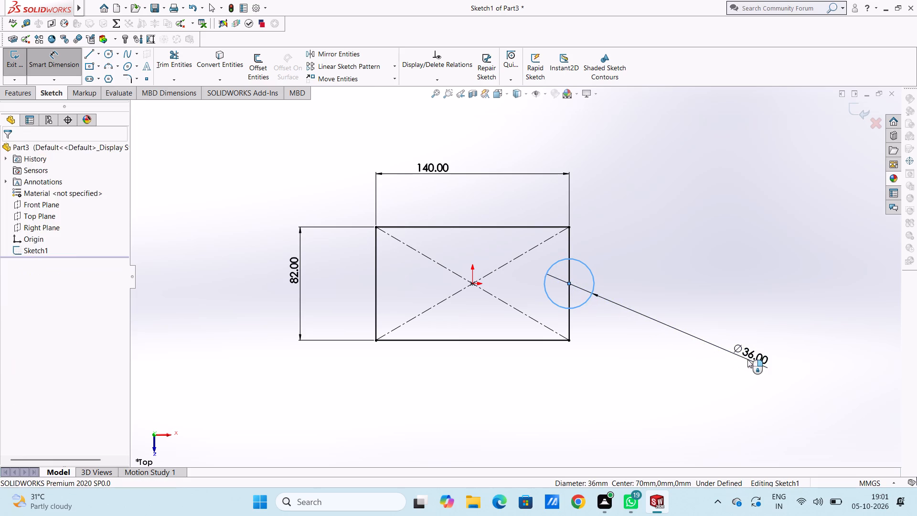
pyautogui.click(708, 347)
pyautogui.click(685, 353)
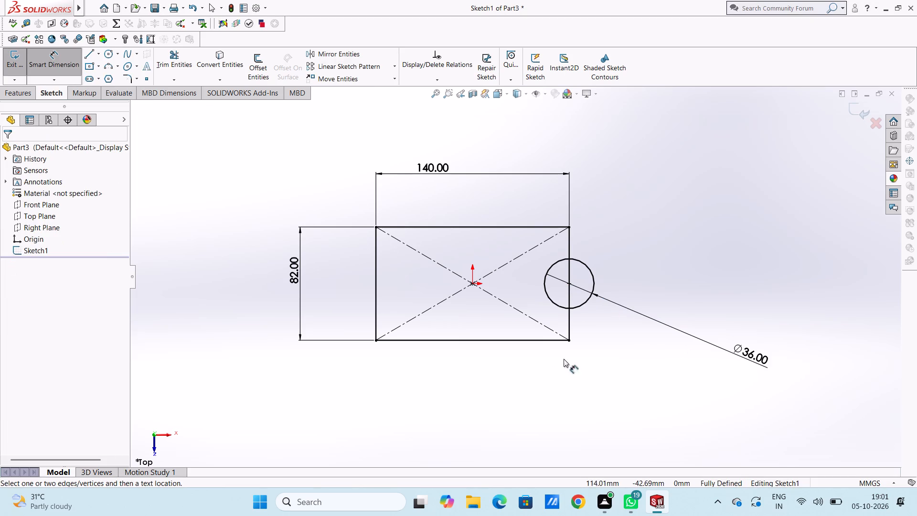
# Trim the right side's segment inside the circle and the circle's half inside the rectangle, accepting deletion of the midpoint relation.
pyautogui.click(183, 60)
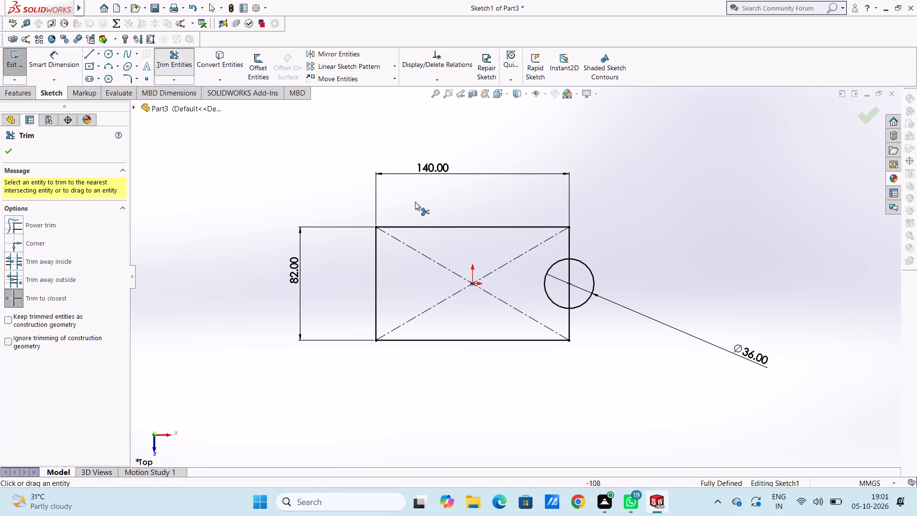
pyautogui.click(568, 273)
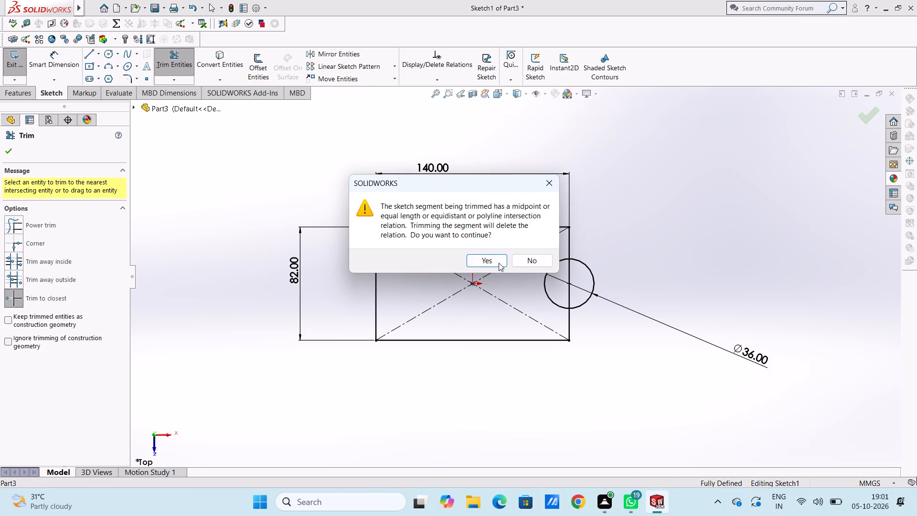
pyautogui.click(487, 263)
pyautogui.click(544, 279)
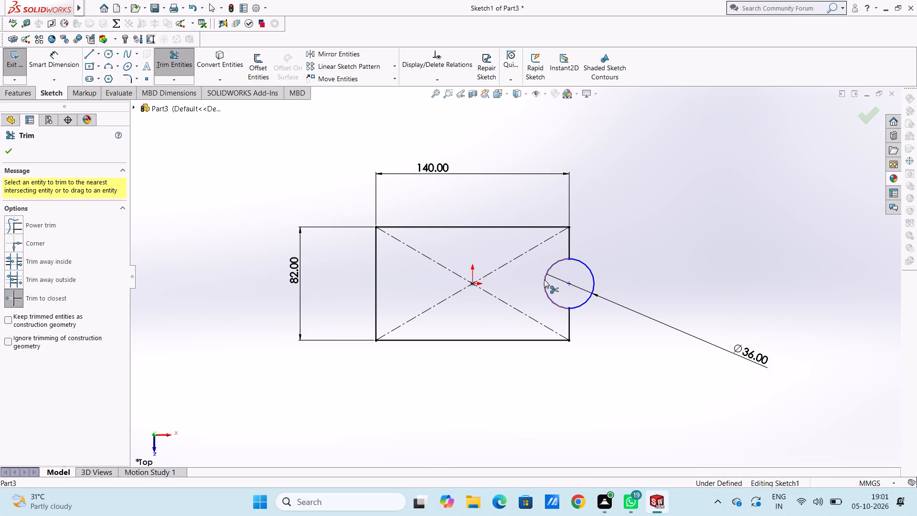
pyautogui.press('Escape')
pyautogui.press('Escape')
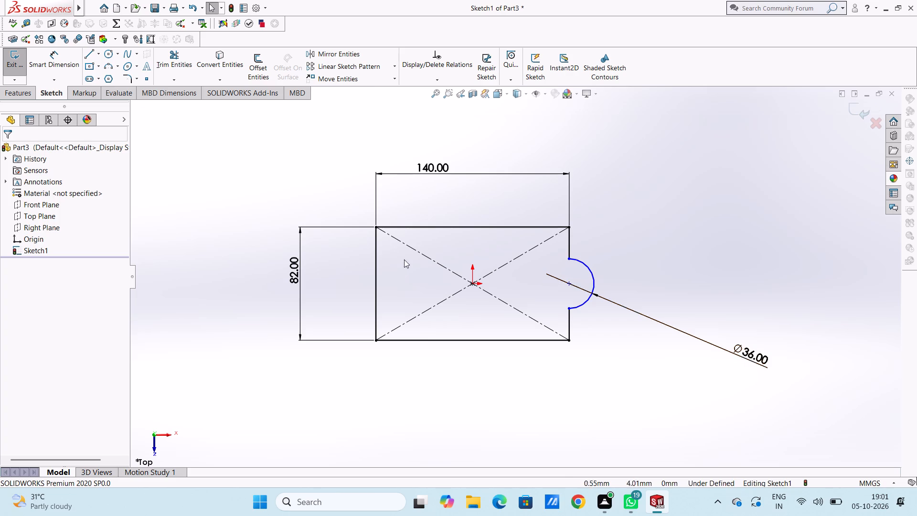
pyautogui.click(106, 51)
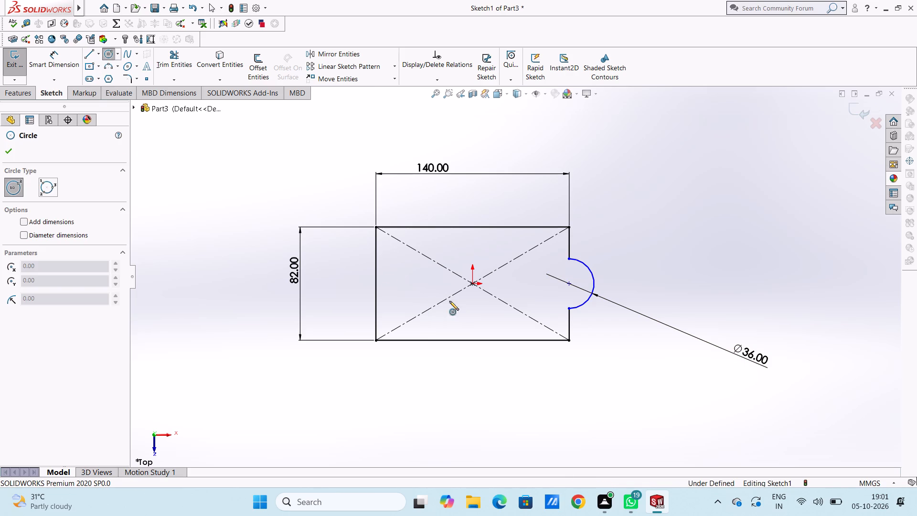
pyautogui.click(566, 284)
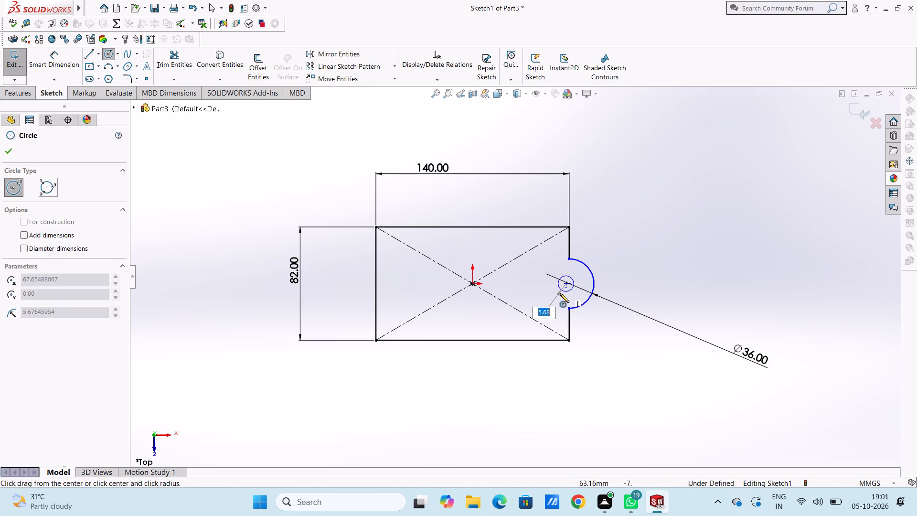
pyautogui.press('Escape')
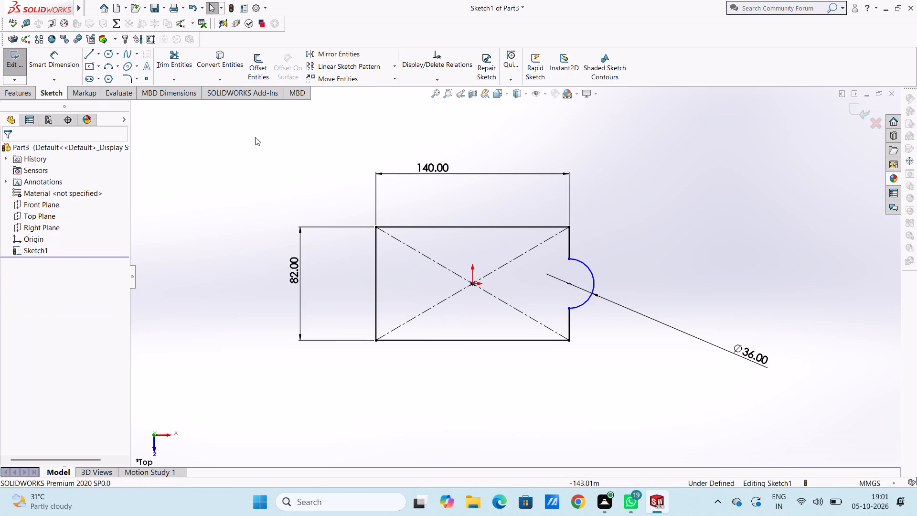
# Draw a circle of radius 11 mm concentric with the semicircular arc on the rectangle's right side.
pyautogui.click(105, 54)
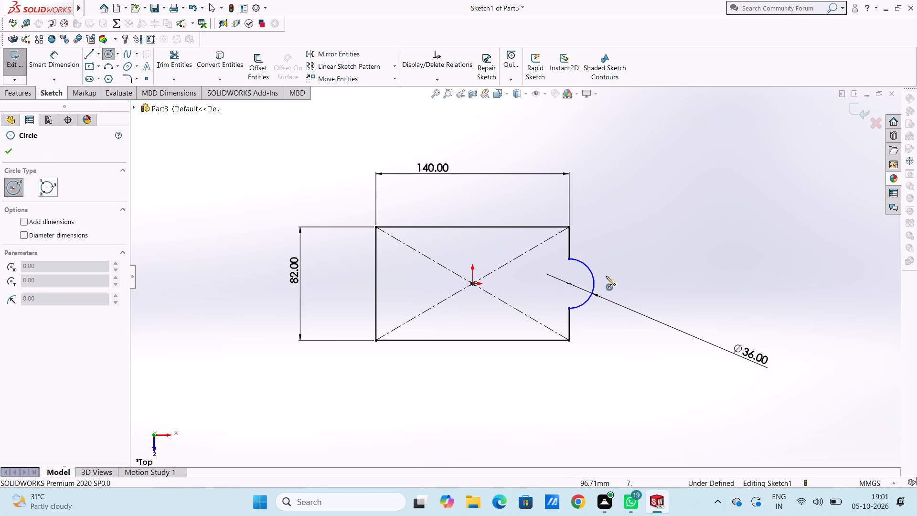
pyautogui.click(569, 286)
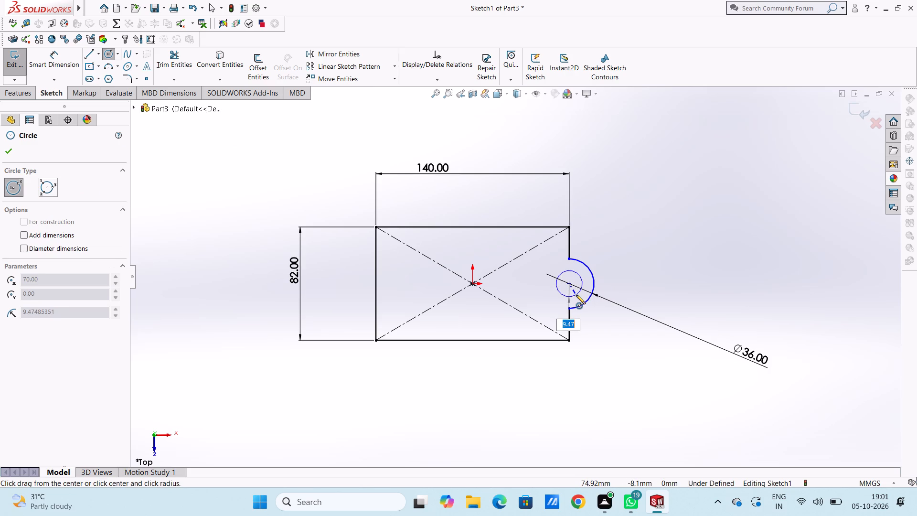
pyautogui.write('11')
pyautogui.press('Return')
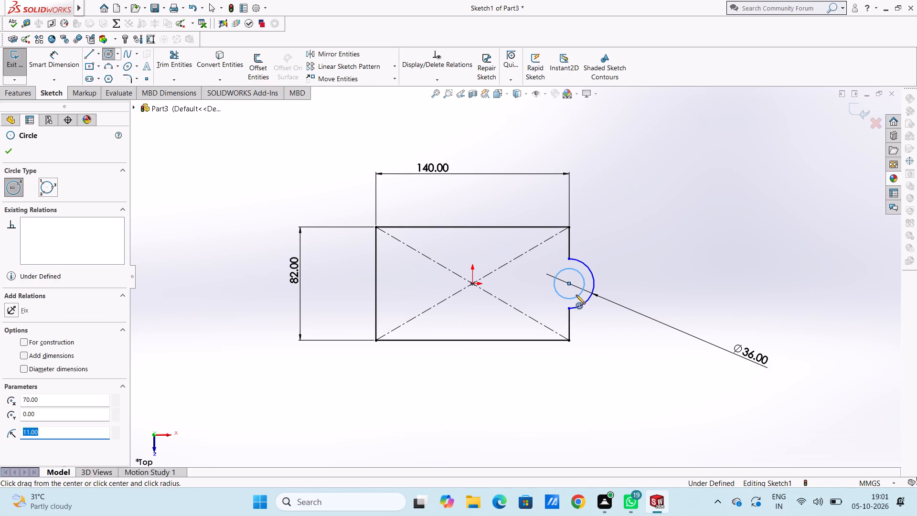
pyautogui.press('Escape')
pyautogui.press('Escape')
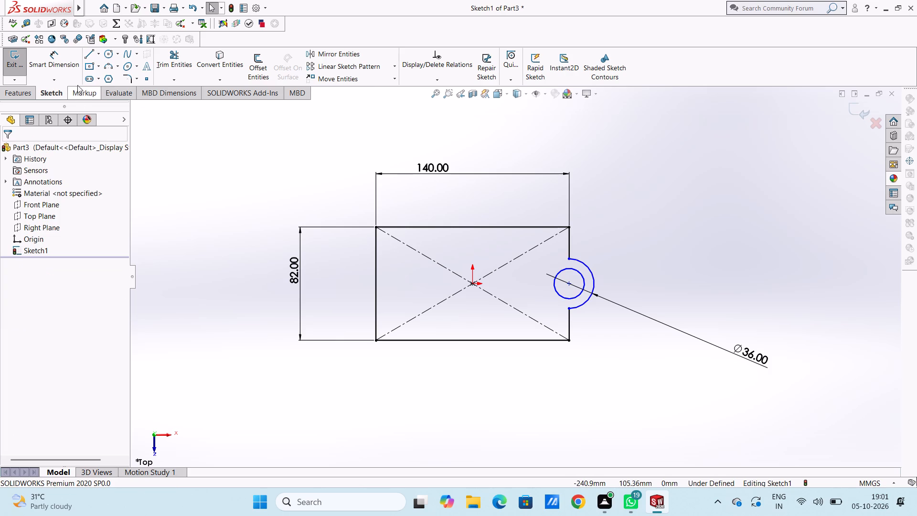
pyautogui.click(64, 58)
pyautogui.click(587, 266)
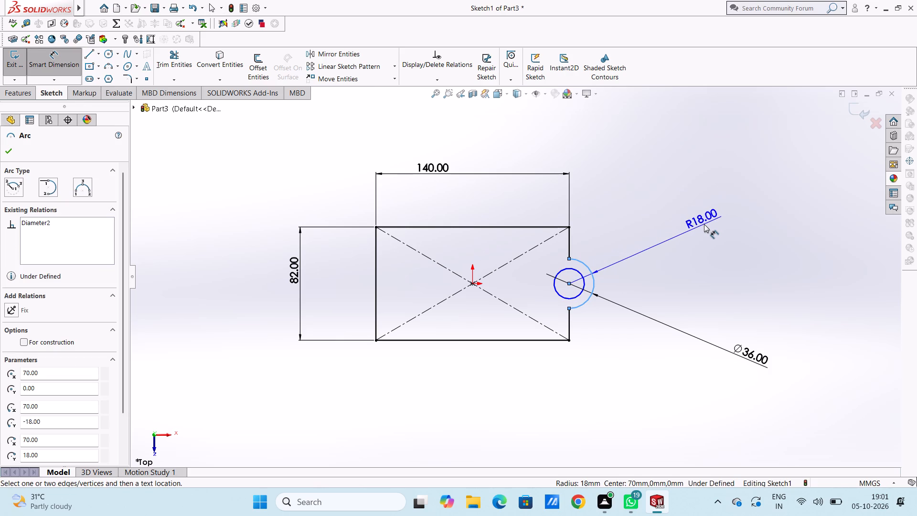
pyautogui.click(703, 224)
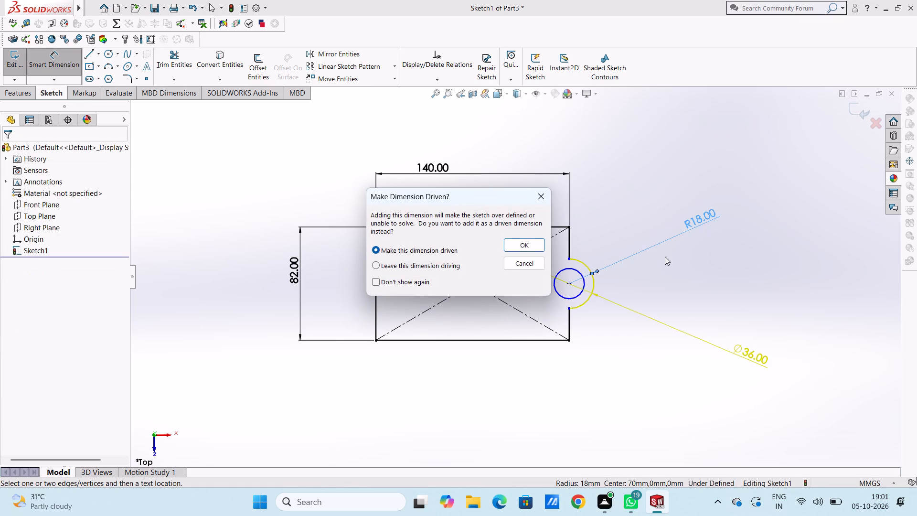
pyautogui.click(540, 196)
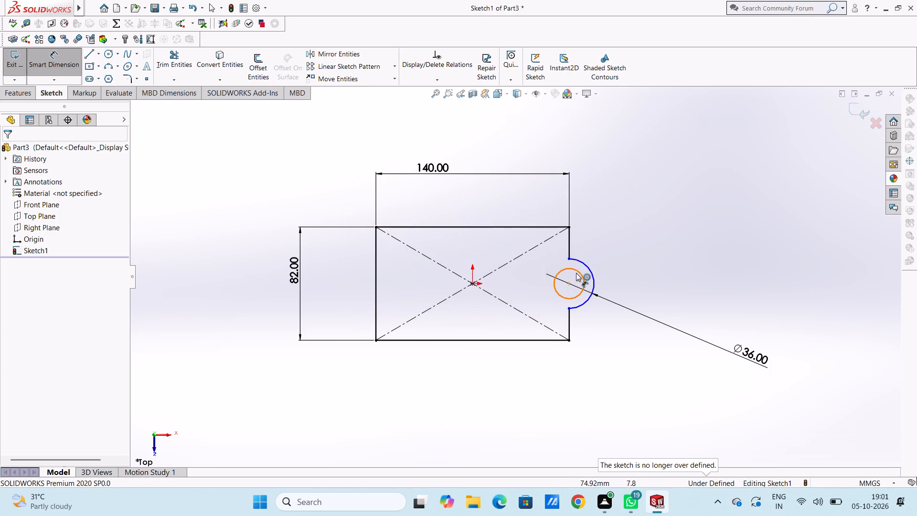
# Add a diameter dimension to the inner circle of the lug, keeping its drawn size.
pyautogui.click(576, 273)
pyautogui.click(727, 245)
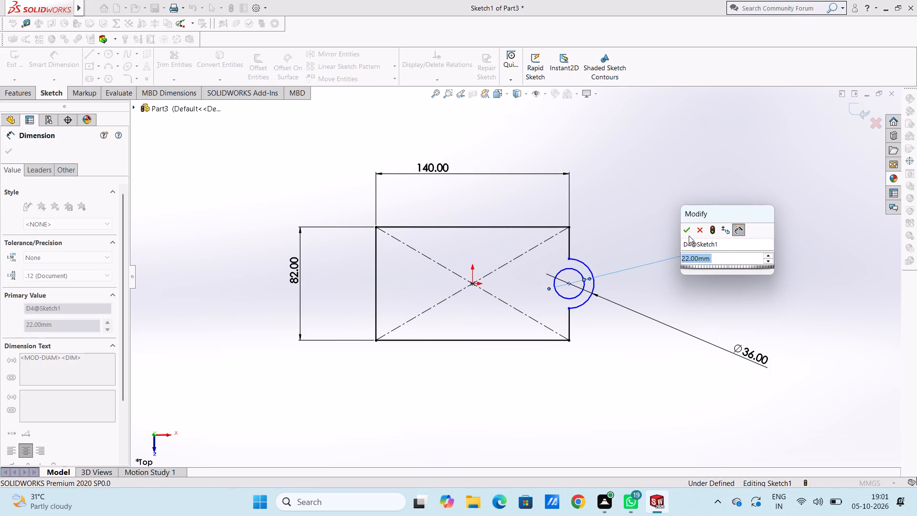
pyautogui.click(689, 230)
pyautogui.click(659, 226)
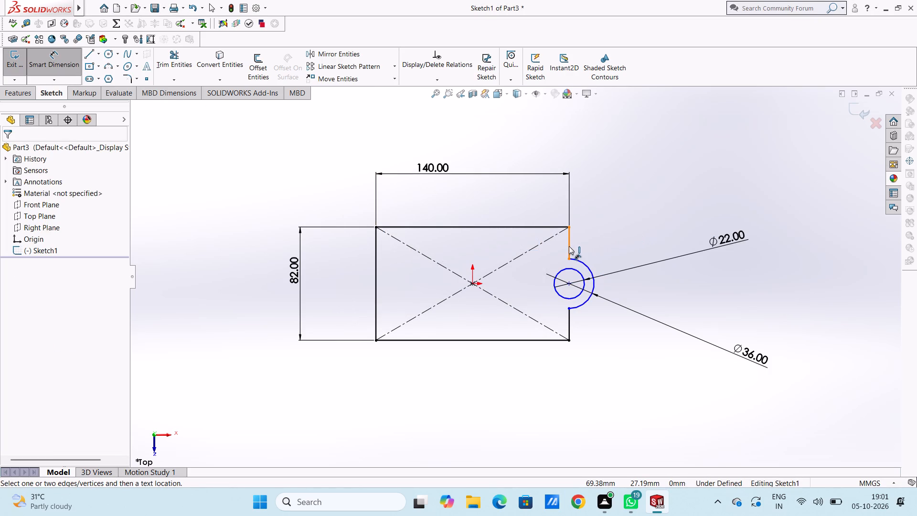
# Dimension the length of the rectangle's short right-side segment above the arc, keeping its drawn length.
pyautogui.click(569, 246)
pyautogui.click(662, 240)
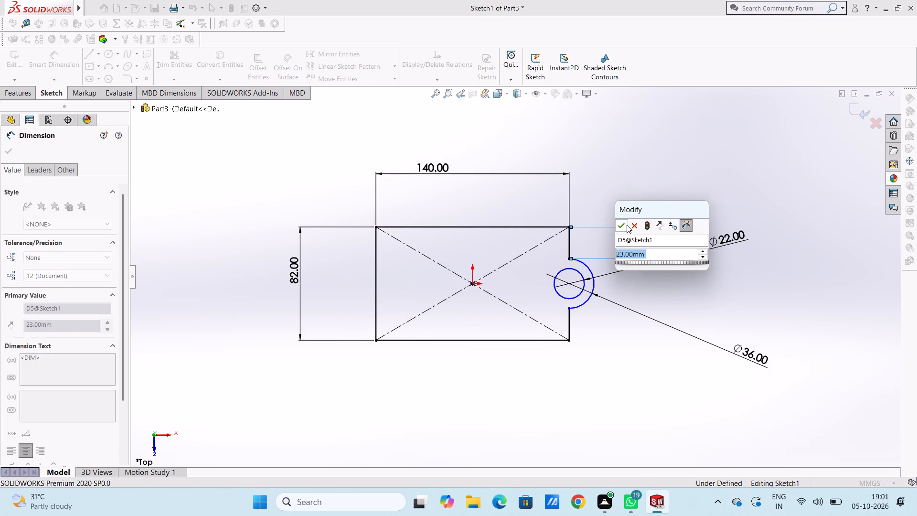
pyautogui.click(626, 225)
pyautogui.click(619, 201)
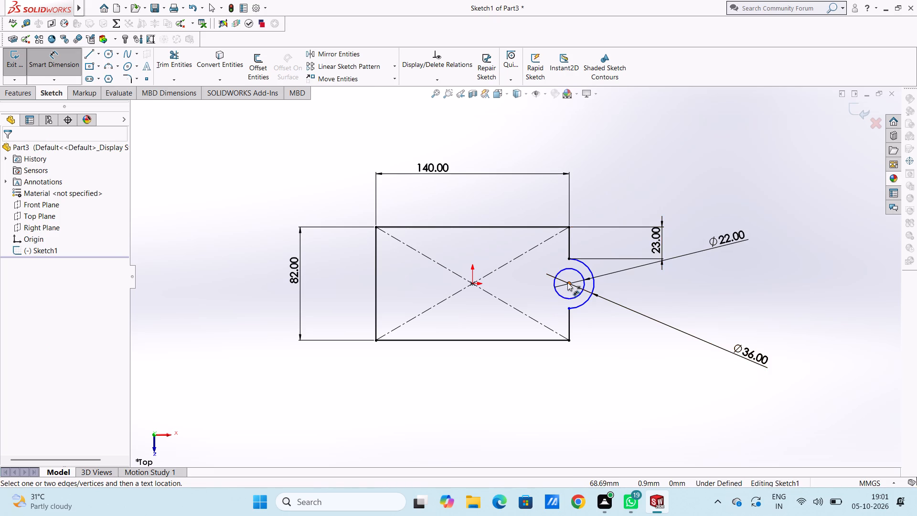
# Dimension the vertical distance from the lug circle's center to the rectangle's bottom side, keeping its drawn value.
pyautogui.click(567, 282)
pyautogui.click(550, 341)
pyautogui.click(852, 341)
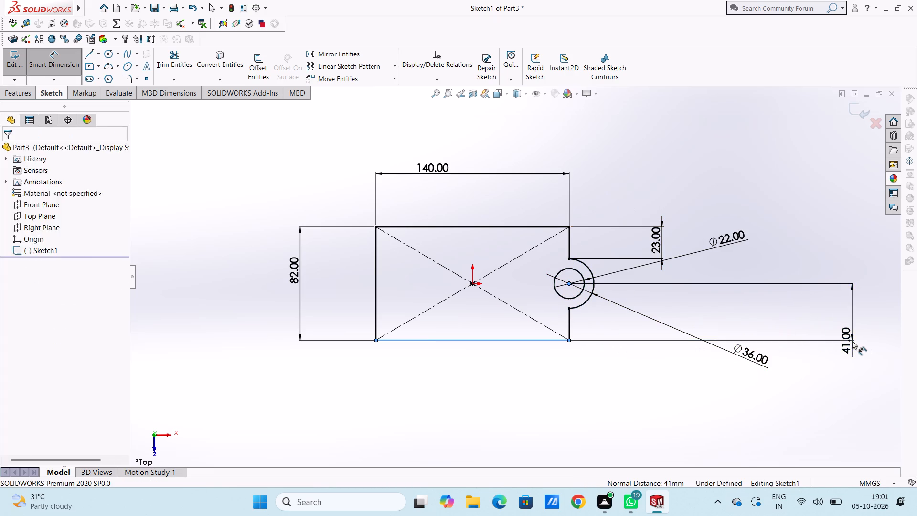
pyautogui.click(810, 329)
pyautogui.click(768, 322)
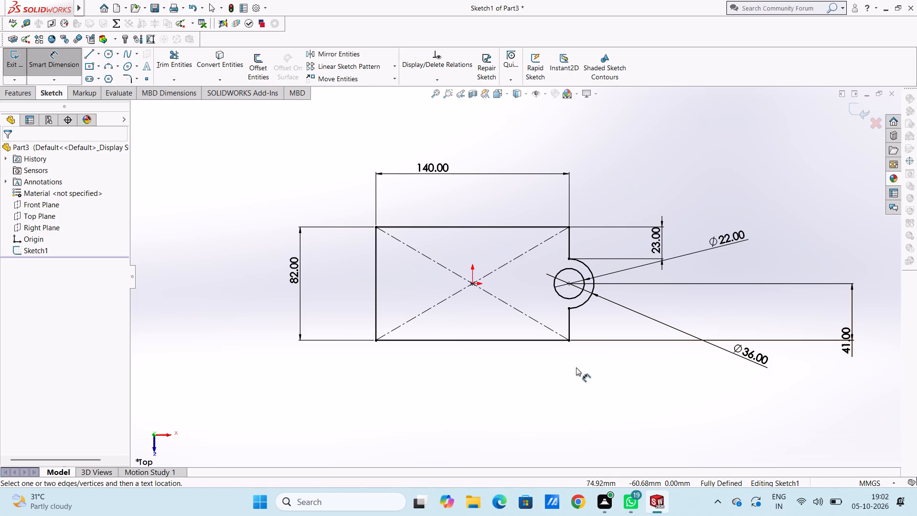
# Extrude the plate profile with the lug and hole as a blind boss 15 mm deep.
pyautogui.scroll(2, 576, 367)
pyautogui.moveTo(527, 380); pyautogui.dragTo(513, 285, button='middle')
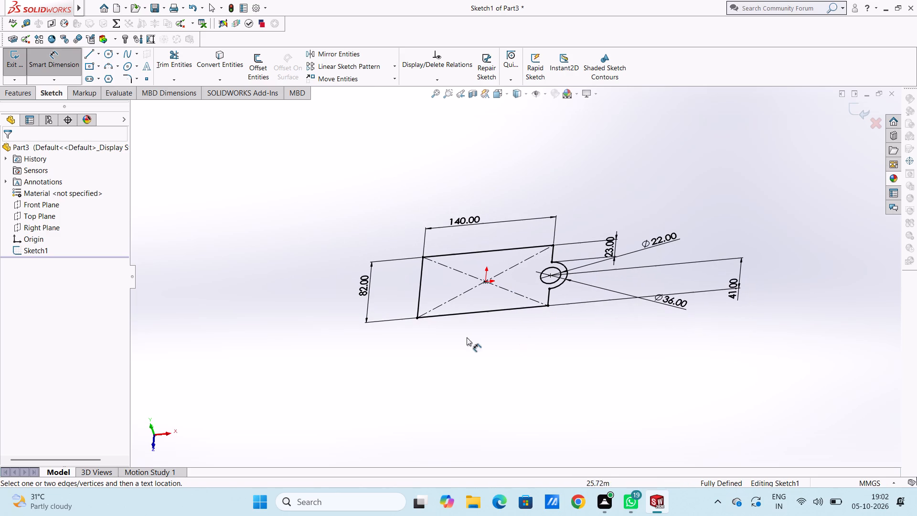
pyautogui.click(16, 95)
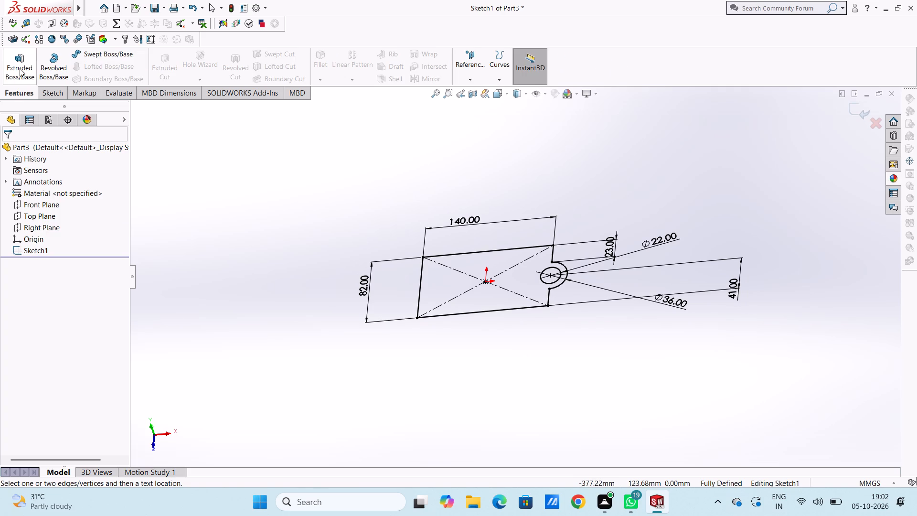
pyautogui.click(20, 68)
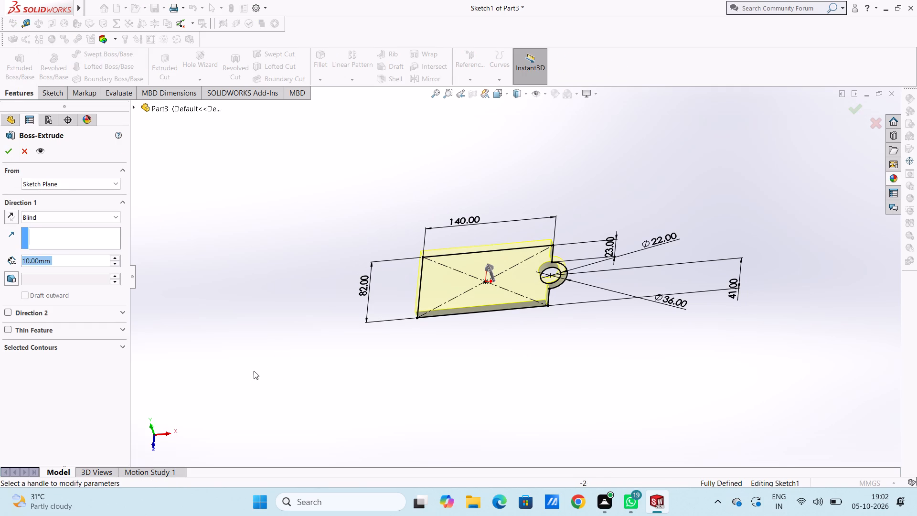
pyautogui.moveTo(386, 402); pyautogui.dragTo(343, 328, button='middle')
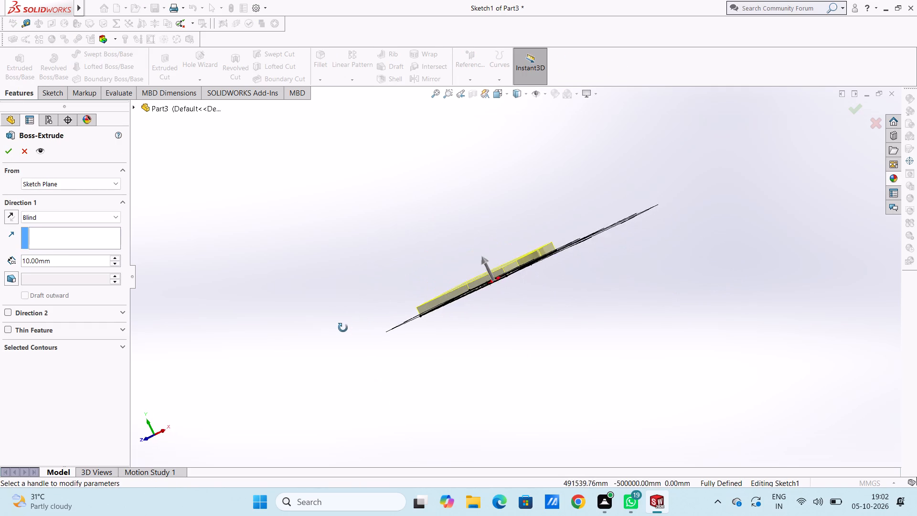
pyautogui.moveTo(343, 328); pyautogui.dragTo(357, 337, button='middle')
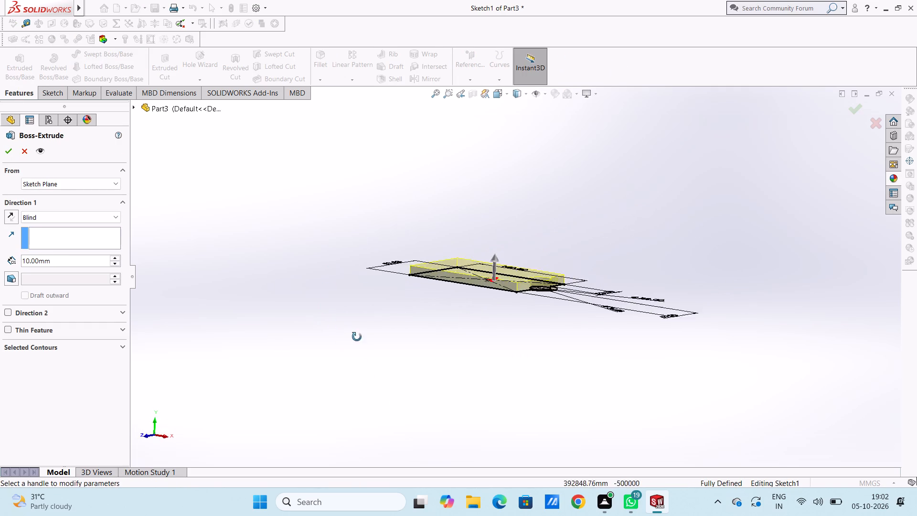
pyautogui.moveTo(357, 337); pyautogui.dragTo(348, 350, button='middle')
pyautogui.middleClick(348, 350)
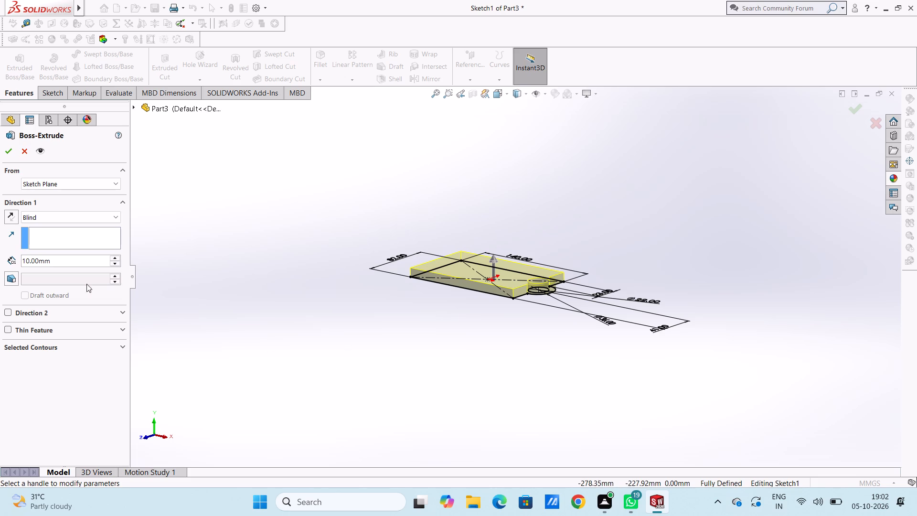
pyautogui.doubleClick(84, 260)
pyautogui.write('15')
pyautogui.press('Return')
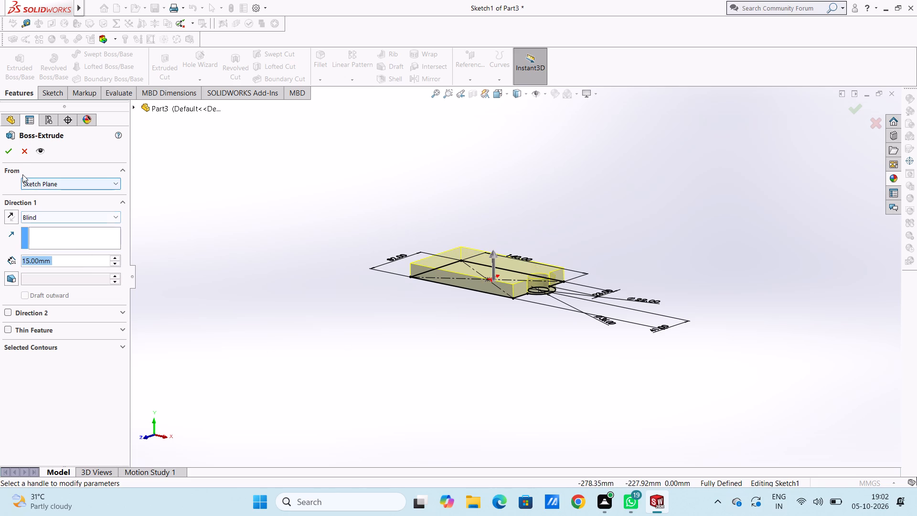
pyautogui.click(11, 154)
pyautogui.click(244, 267)
# On the plate's top face, sketch a corner rectangle along the end opposite the lug, 82 mm long and 18 mm wide.
pyautogui.moveTo(269, 275); pyautogui.dragTo(327, 328, button='middle')
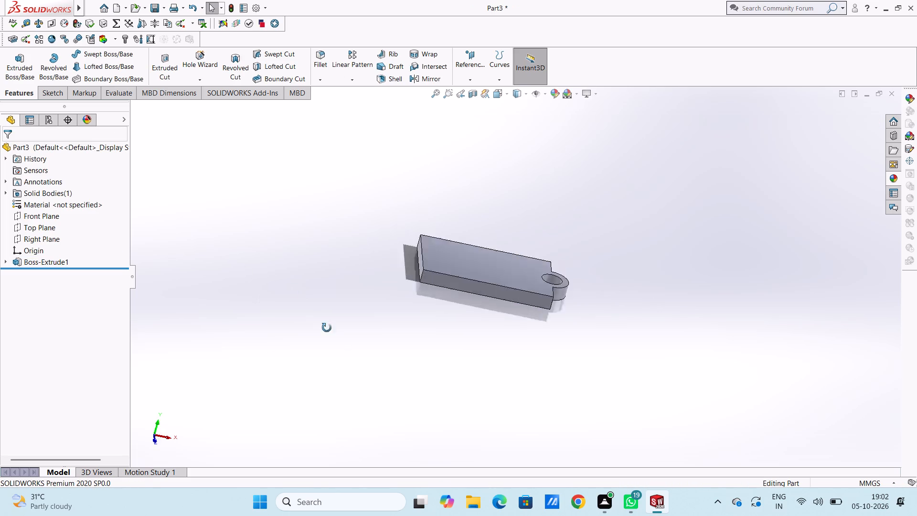
pyautogui.moveTo(327, 328); pyautogui.dragTo(307, 372, button='middle')
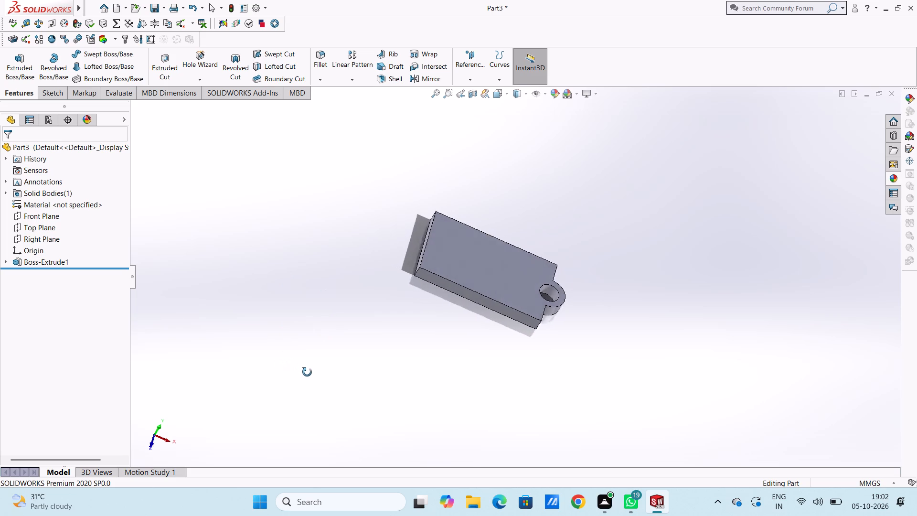
pyautogui.moveTo(307, 372); pyautogui.dragTo(310, 374, button='middle')
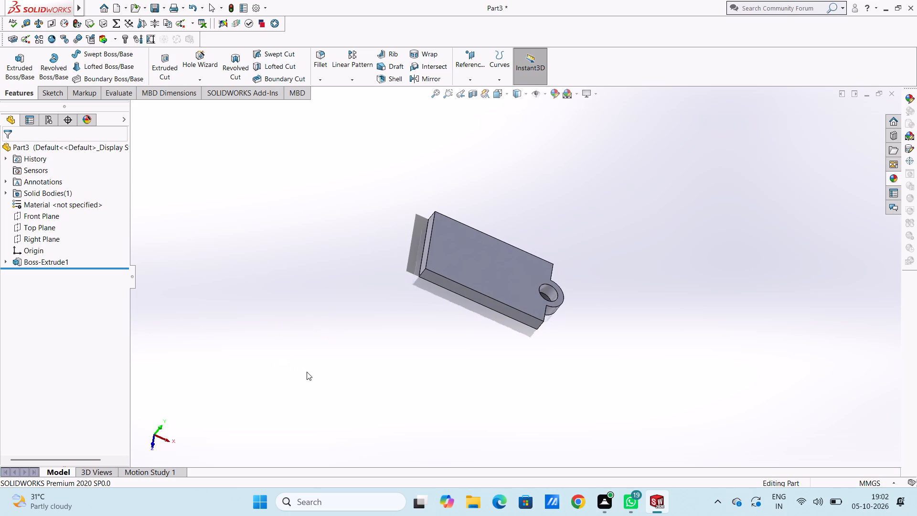
pyautogui.hotkey('ctrl', '5')
pyautogui.scroll(3, 307, 372)
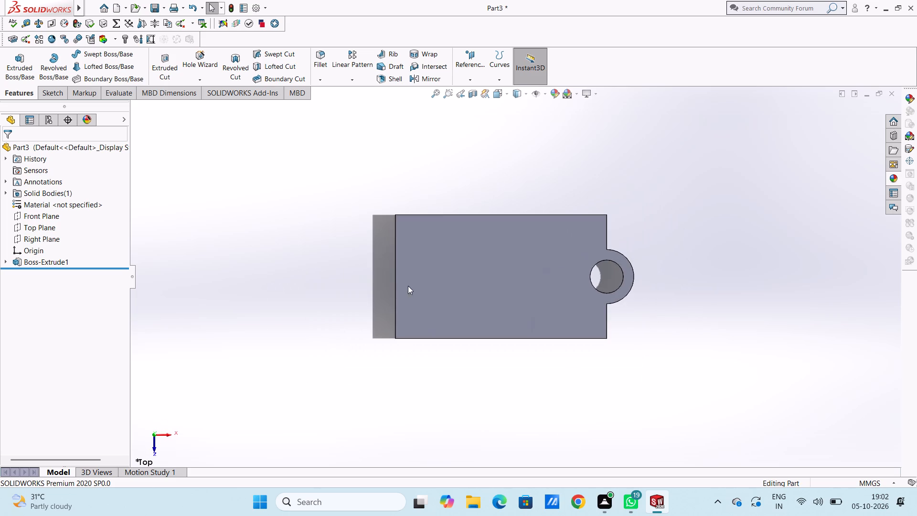
pyautogui.click(422, 288)
pyautogui.click(463, 258)
pyautogui.click(470, 162)
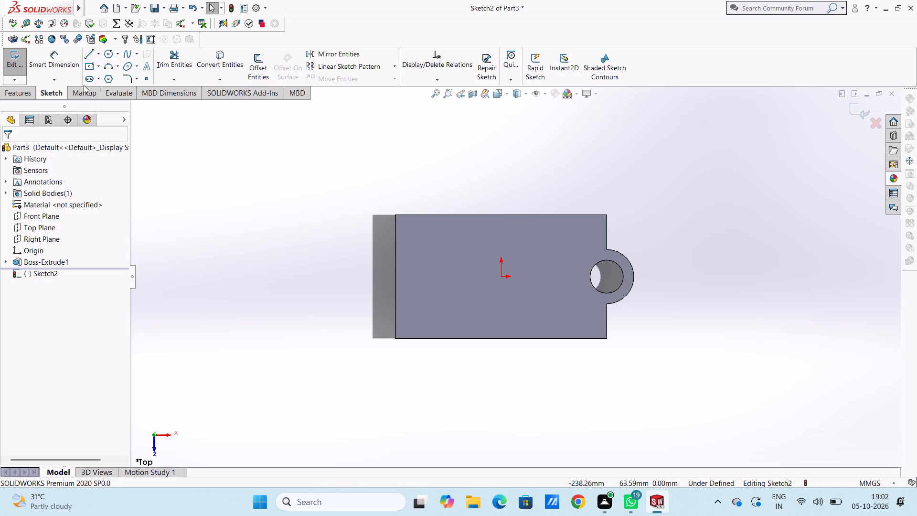
pyautogui.click(98, 67)
pyautogui.click(96, 77)
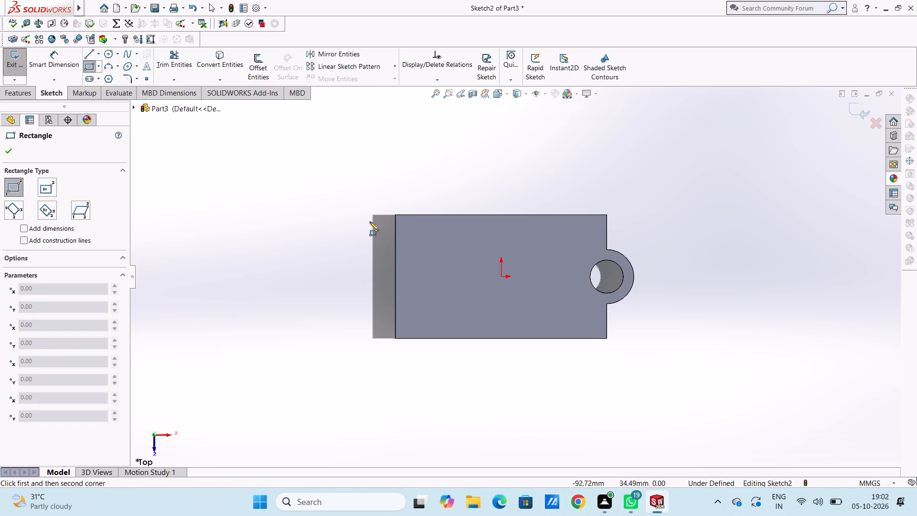
pyautogui.click(396, 215)
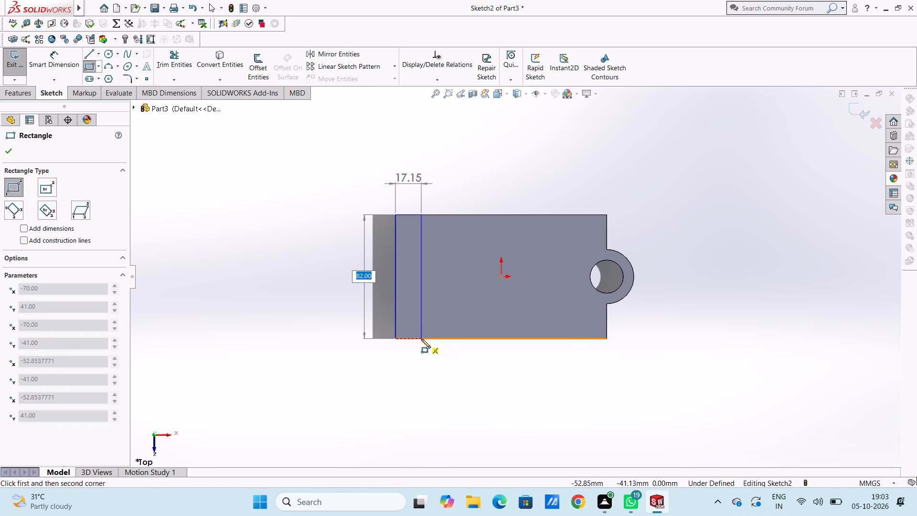
pyautogui.press('Return')
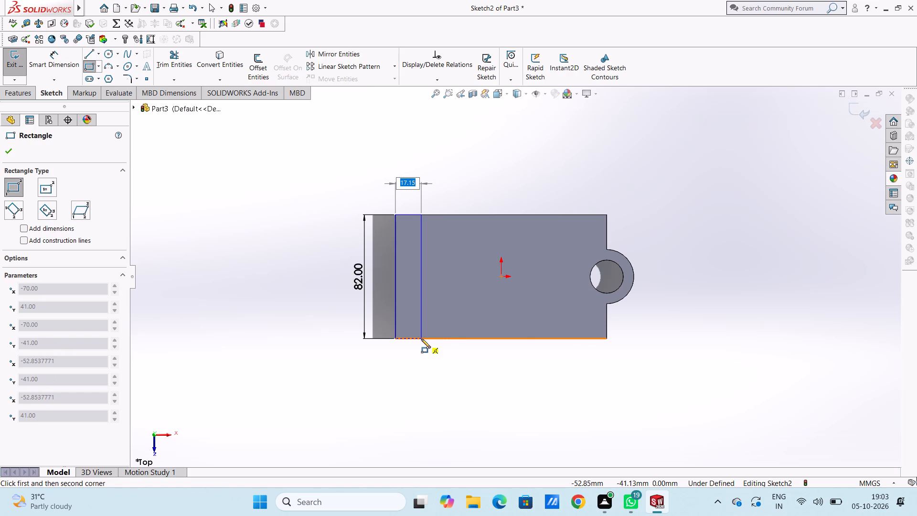
pyautogui.write('18')
pyautogui.press('Return')
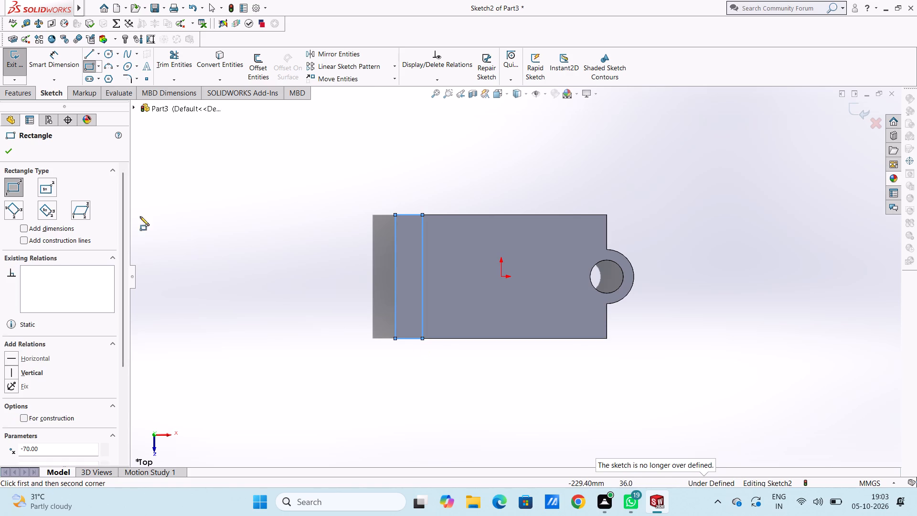
pyautogui.click(13, 154)
# Dimension the new rectangle's short bottom side, keeping its 18 mm width.
pyautogui.click(52, 62)
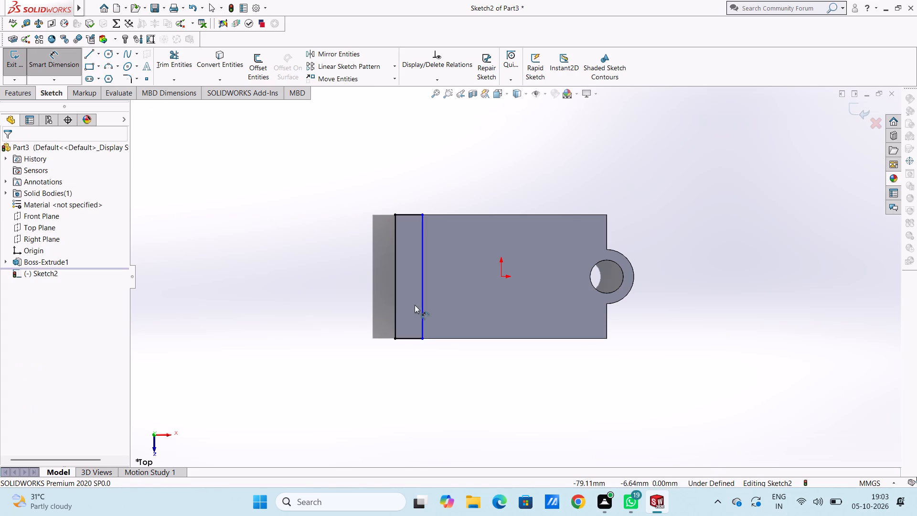
pyautogui.click(408, 338)
pyautogui.click(405, 406)
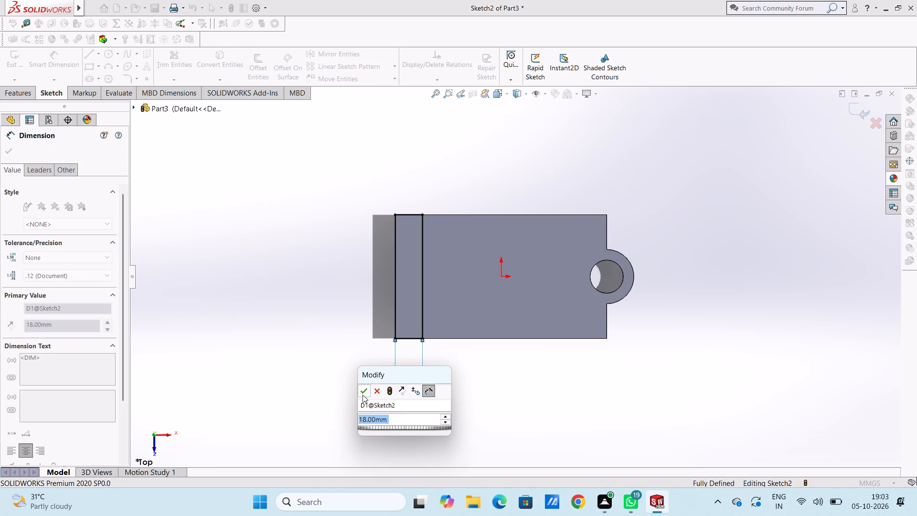
pyautogui.click(365, 391)
pyautogui.click(316, 401)
# Extrude the end rectangle upward as a blind boss 39 mm high, merged with the plate.
pyautogui.moveTo(507, 408); pyautogui.dragTo(522, 376, button='middle')
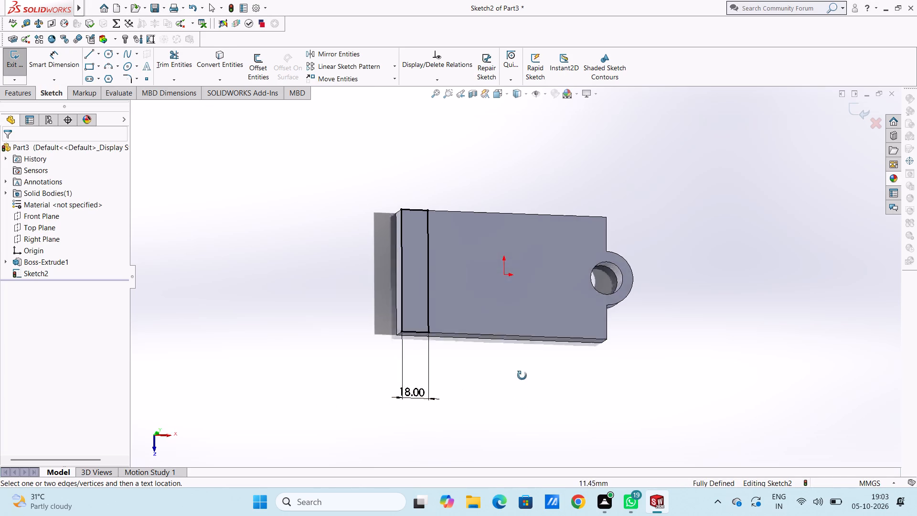
pyautogui.moveTo(522, 376); pyautogui.dragTo(500, 303, button='middle')
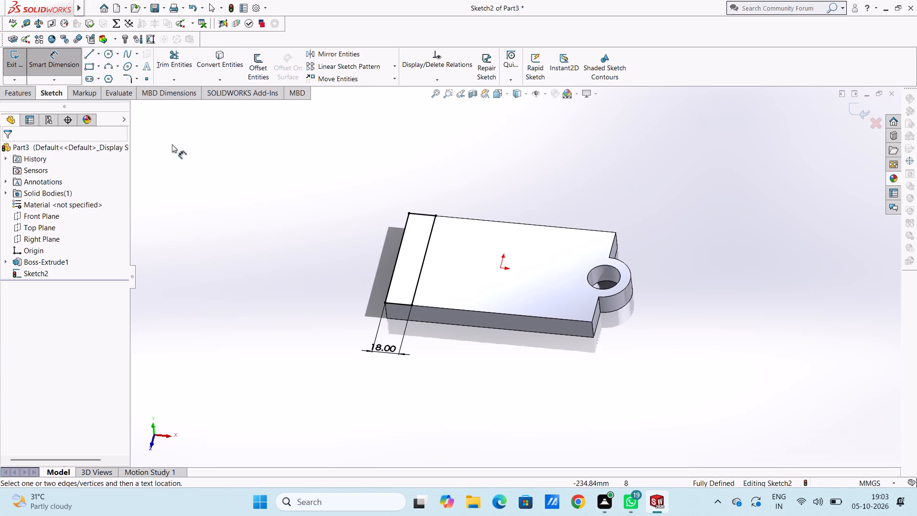
pyautogui.click(15, 95)
pyautogui.click(17, 69)
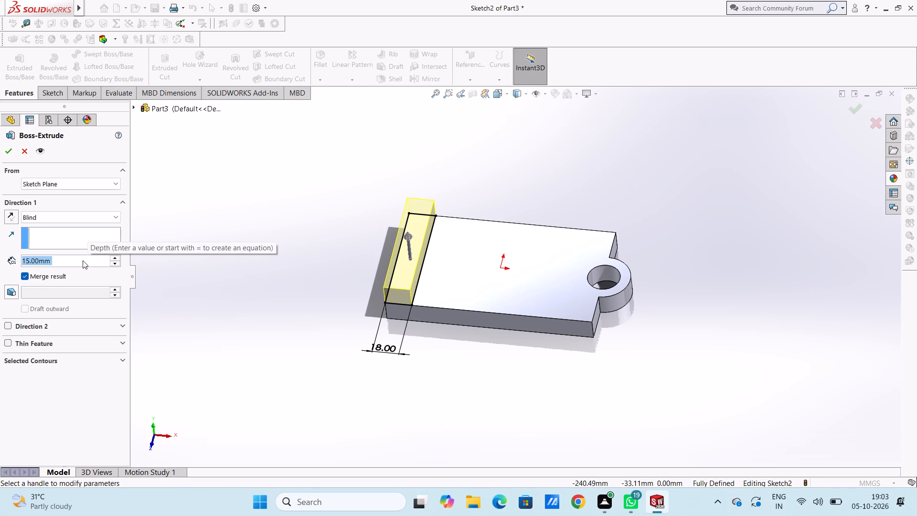
pyautogui.write('39')
pyautogui.press('Return')
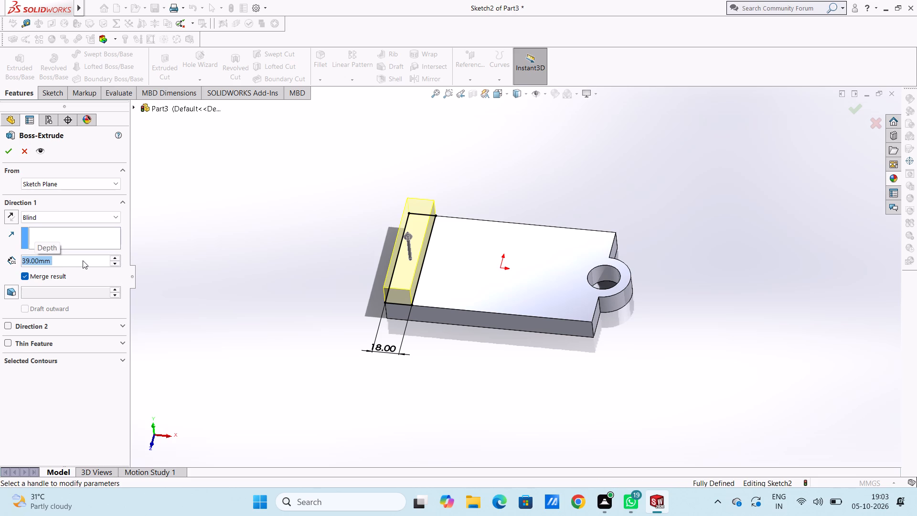
pyautogui.click(8, 150)
pyautogui.click(218, 258)
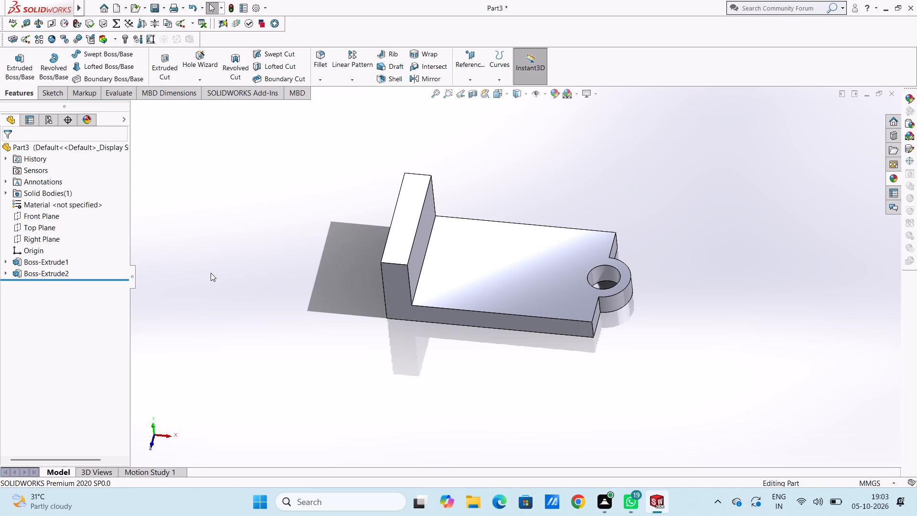
# On the plate's top face, sketch a 122 × 12 mm corner rectangle along the rear long edge, from the upright wall to the lug end.
pyautogui.hotkey('ctrl', '5')
pyautogui.scroll(3, 211, 273)
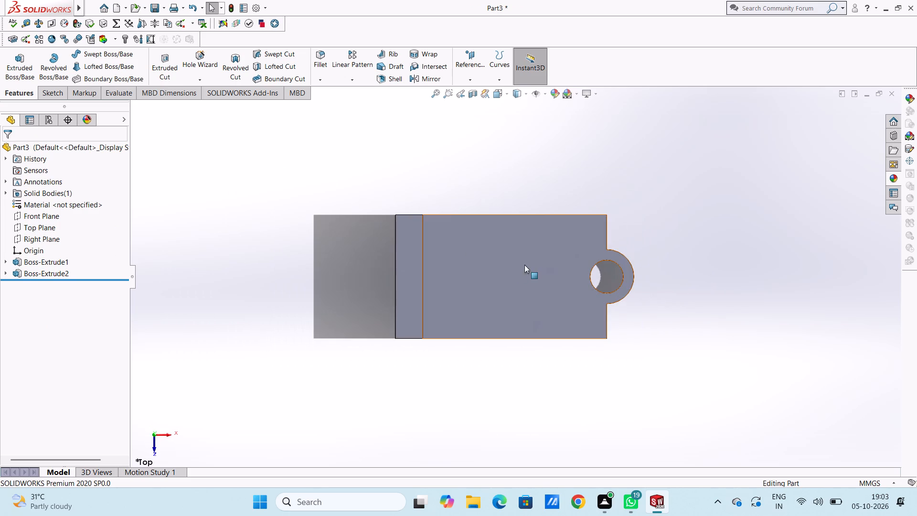
pyautogui.click(525, 265)
pyautogui.click(567, 241)
pyautogui.click(567, 194)
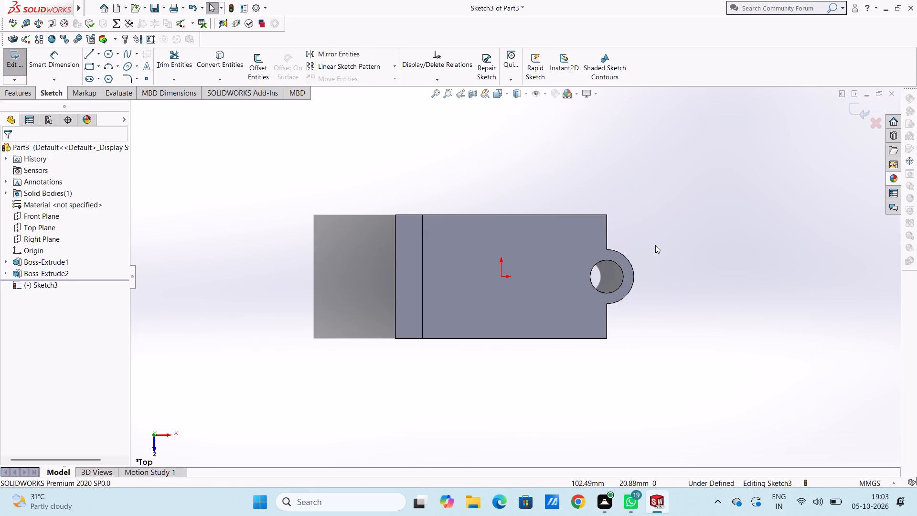
pyautogui.scroll(-1, 655, 245)
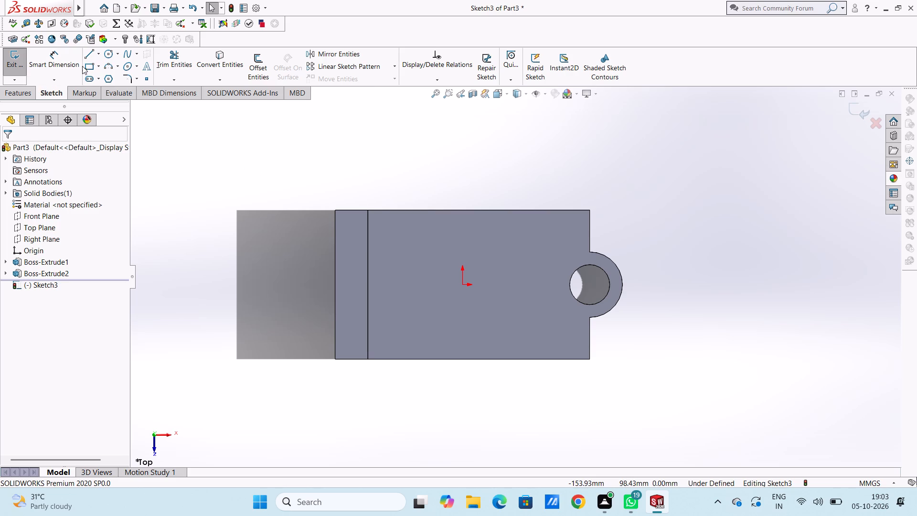
pyautogui.click(84, 66)
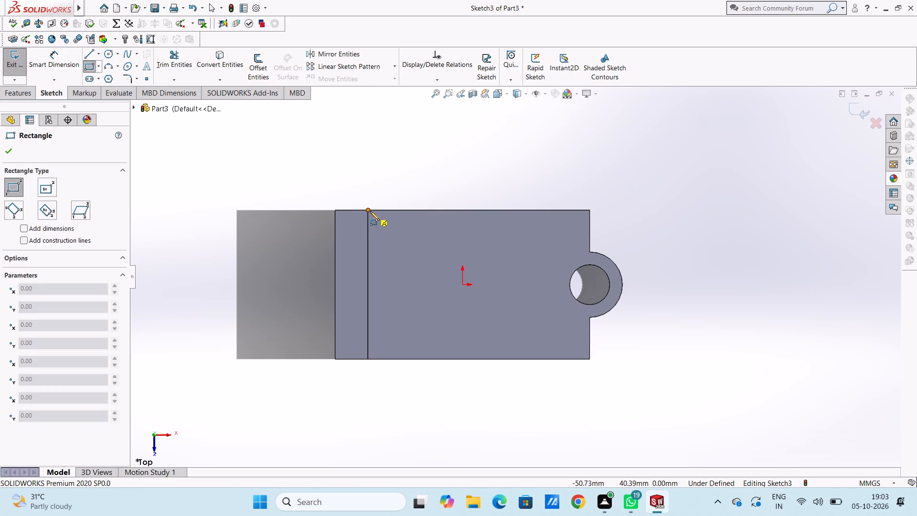
pyautogui.click(370, 211)
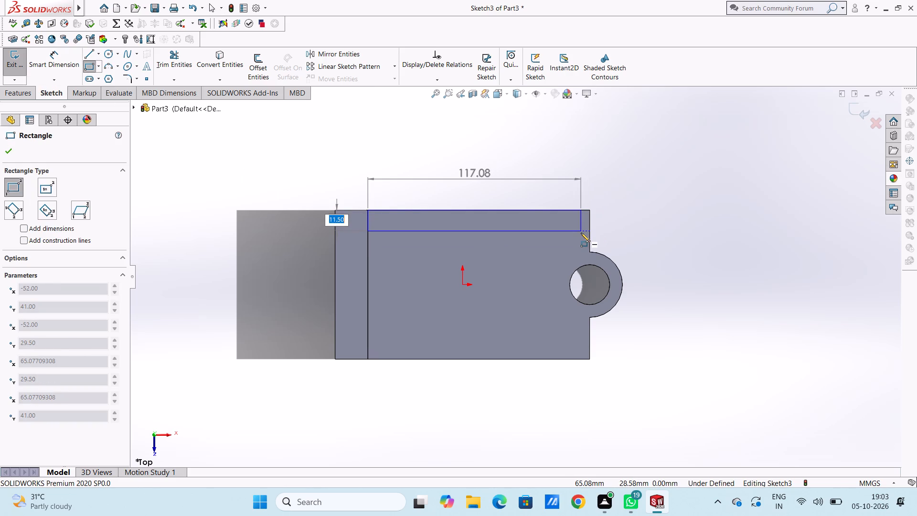
pyautogui.write('12')
pyautogui.press('Return')
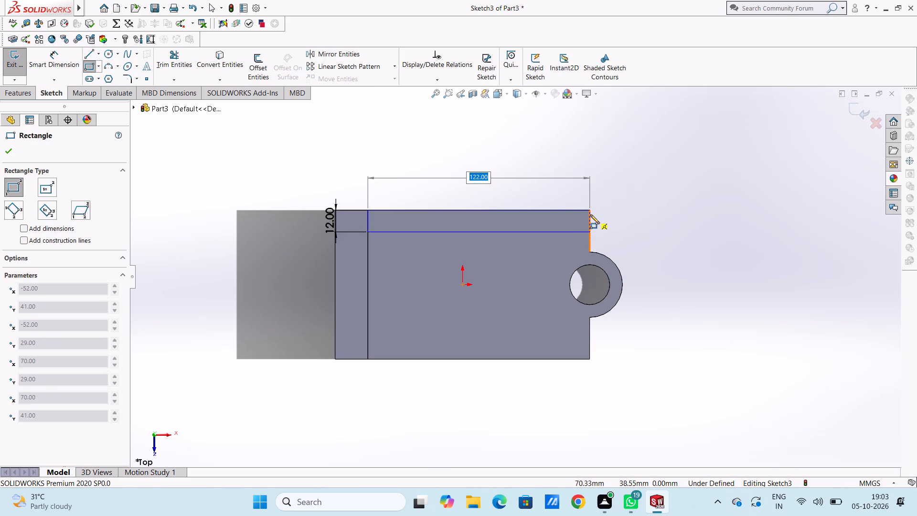
pyautogui.click(590, 215)
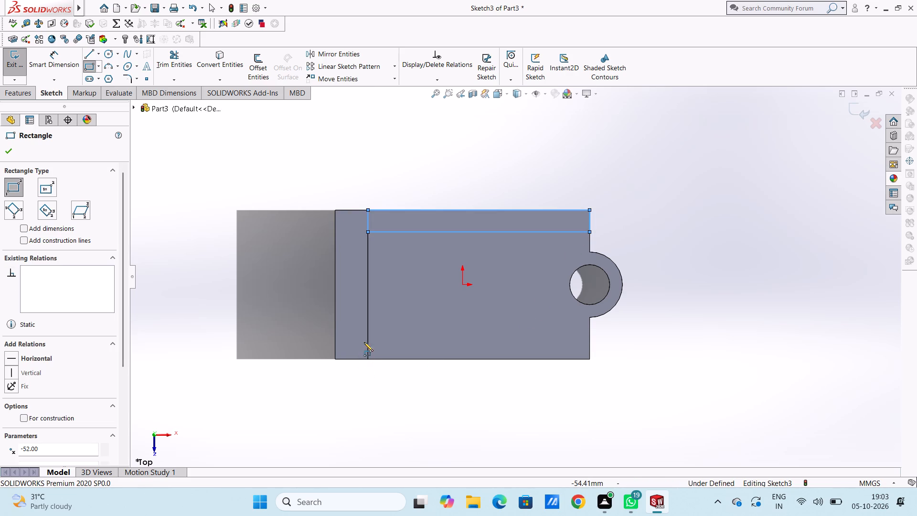
# Sketch a matching 122 × 12 mm corner rectangle along the plate's front long edge, starting at the upright wall.
pyautogui.click(367, 359)
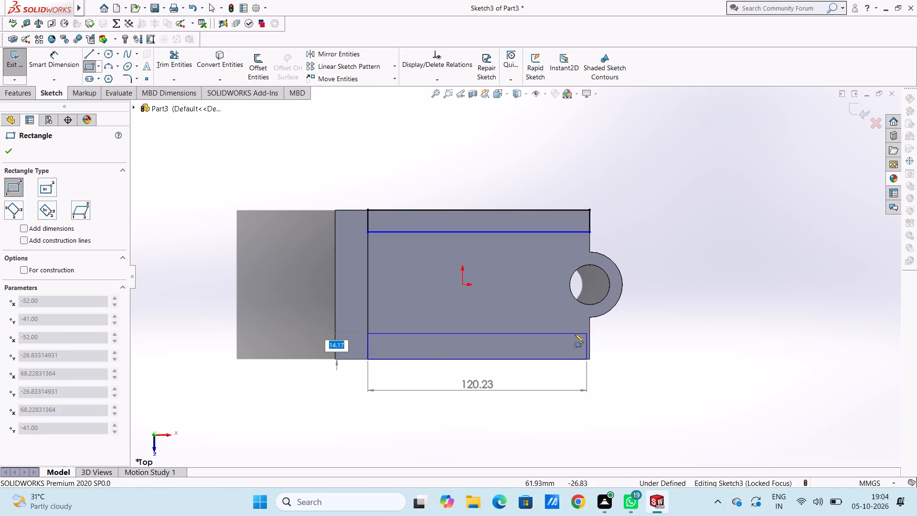
pyautogui.write('12')
pyautogui.press('Return')
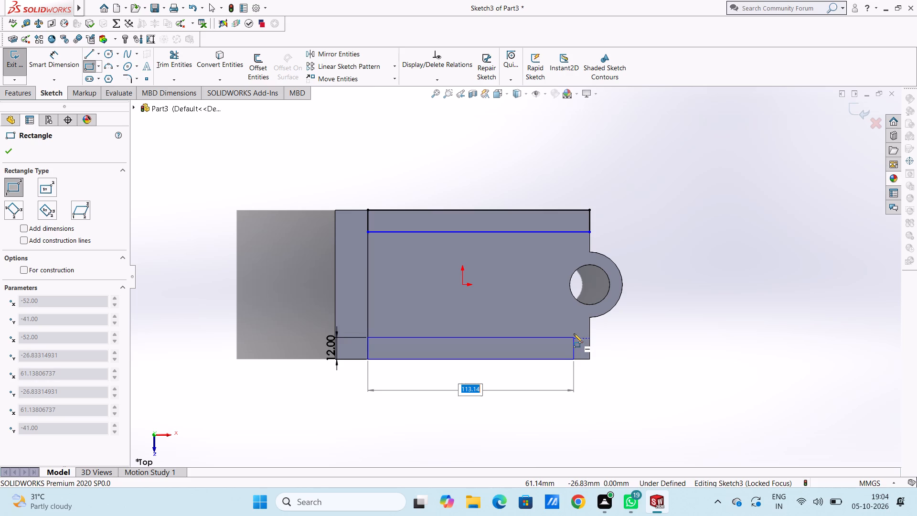
pyautogui.click(588, 355)
pyautogui.press('Escape')
pyautogui.press('Escape')
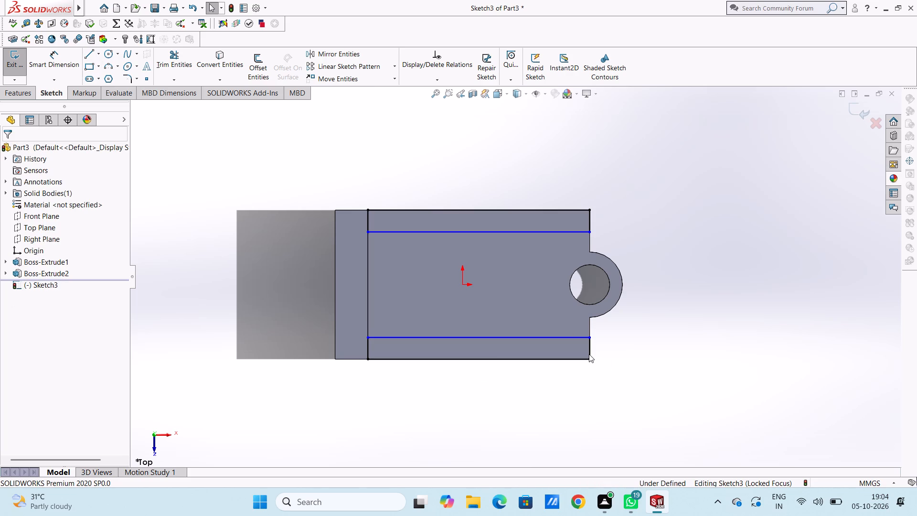
# Dimension the 12 mm short sides of both edge rectangles where they meet the upright wall.
pyautogui.click(50, 60)
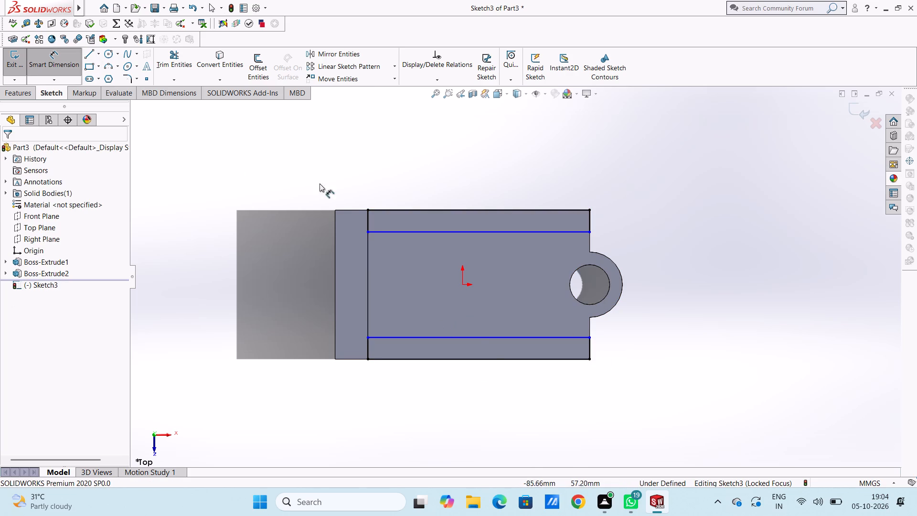
pyautogui.click(367, 219)
pyautogui.click(281, 216)
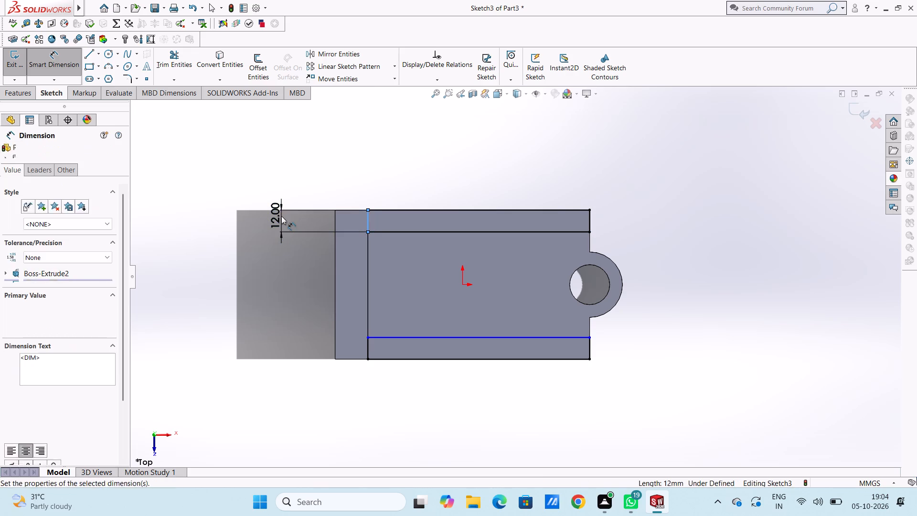
pyautogui.click(244, 202)
pyautogui.click(224, 205)
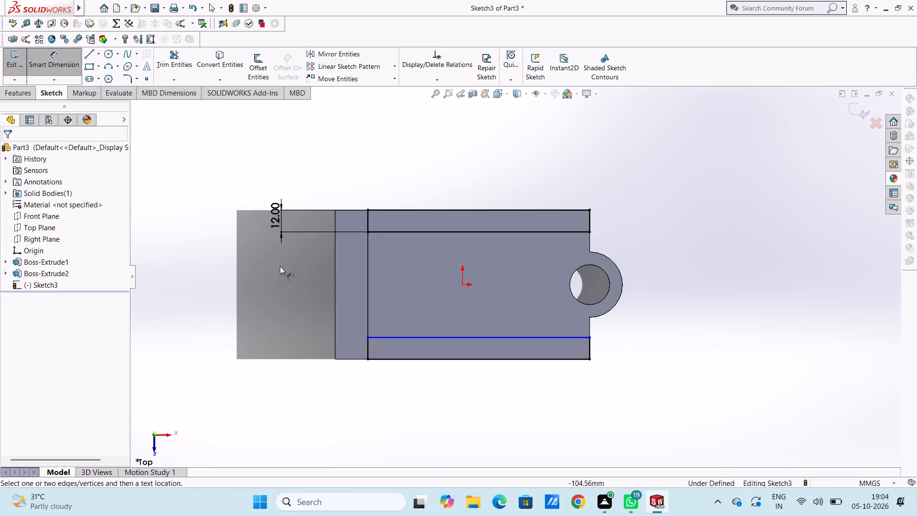
pyautogui.click(368, 350)
pyautogui.click(254, 339)
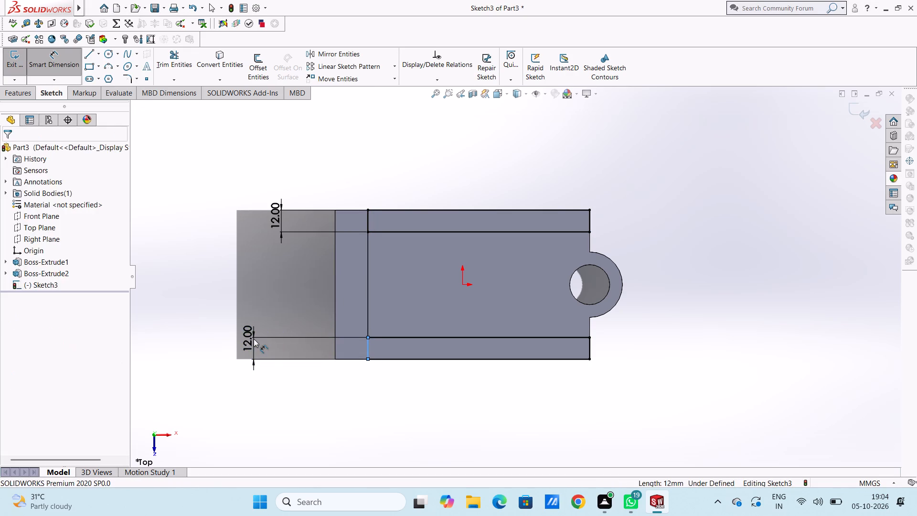
pyautogui.click(210, 321)
pyautogui.click(189, 313)
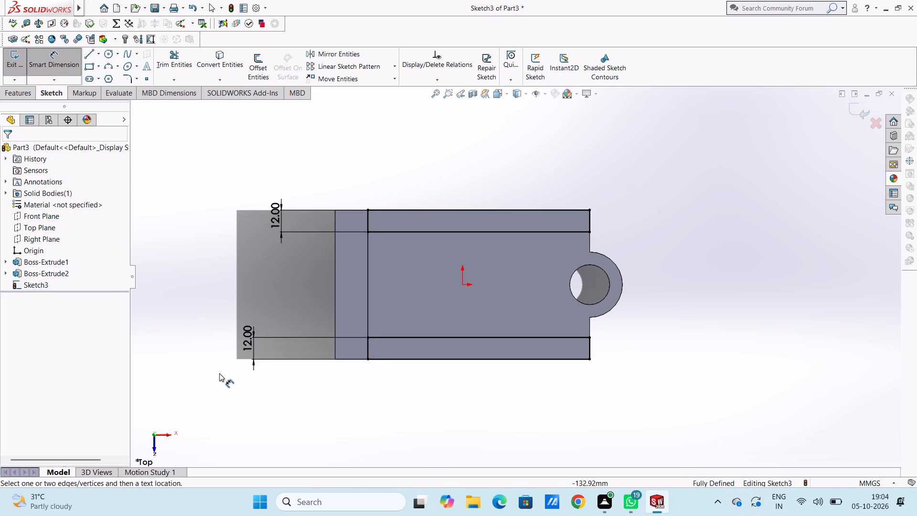
# Extrude both edge rectangles upward as a blind boss 15 mm high, merged with the plate.
pyautogui.moveTo(224, 387); pyautogui.dragTo(201, 268, button='middle')
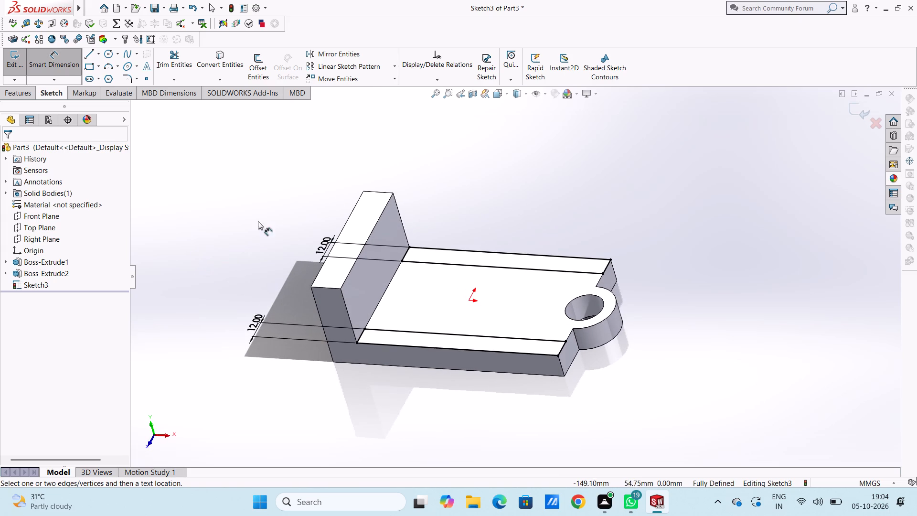
pyautogui.click(28, 89)
pyautogui.moveTo(22, 62); pyautogui.dragTo(24, 66)
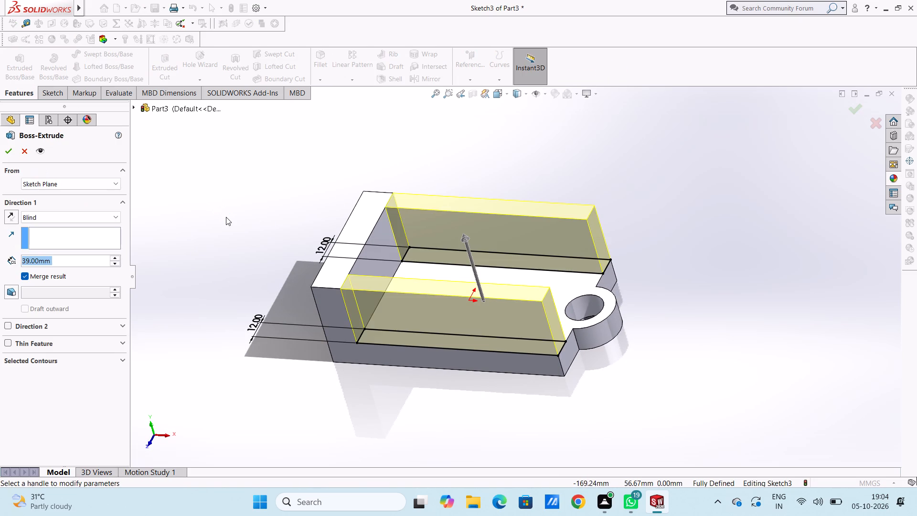
pyautogui.write('15')
pyautogui.press('Return')
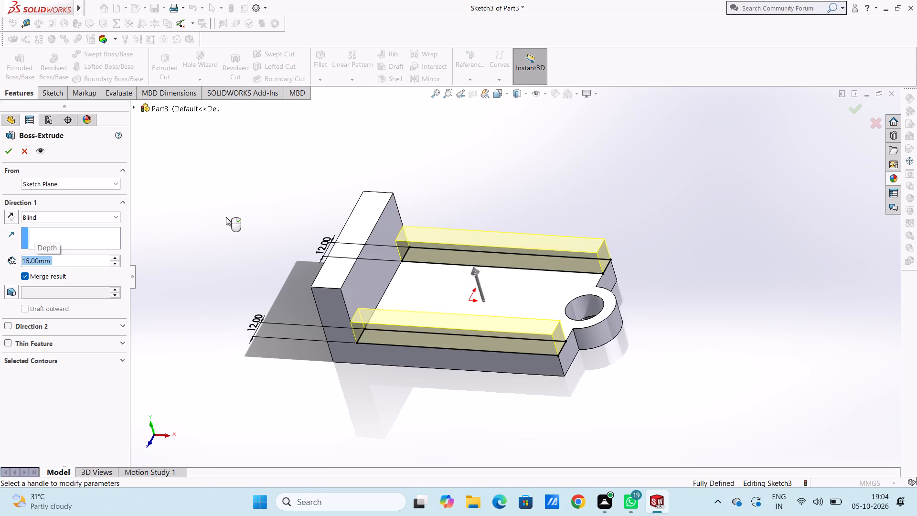
pyautogui.click(9, 150)
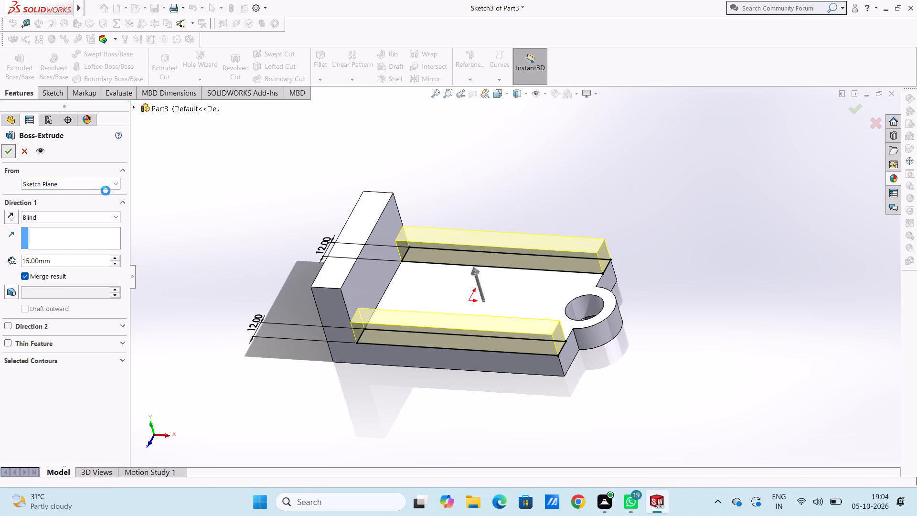
pyautogui.click(186, 238)
# Examine the bracket from above, below and both ends, checking the side rails, upright wall and lug.
pyautogui.moveTo(200, 316); pyautogui.dragTo(217, 256, button='middle')
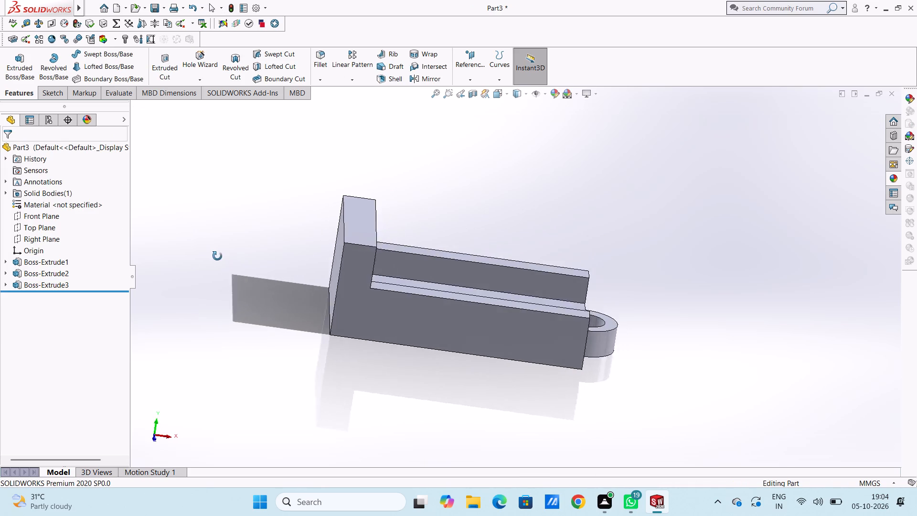
pyautogui.moveTo(217, 256); pyautogui.dragTo(178, 312, button='middle')
pyautogui.scroll(1, 235, 349)
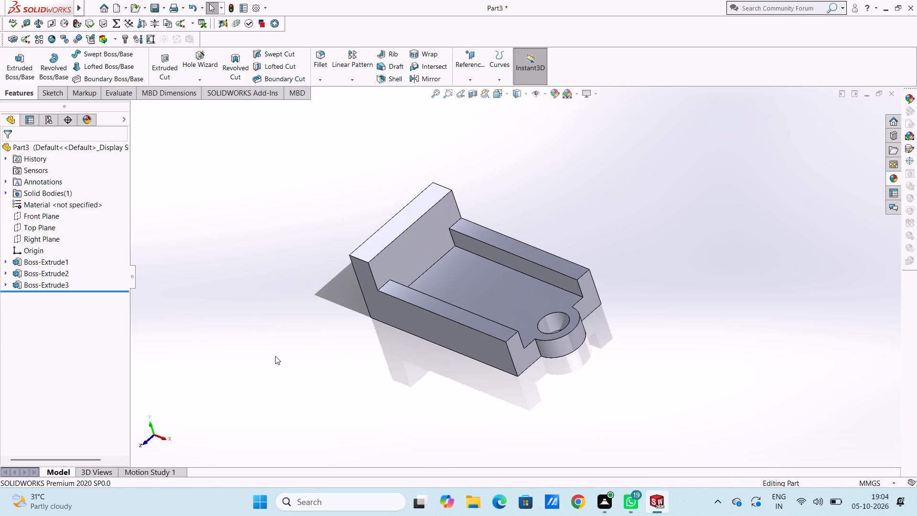
pyautogui.moveTo(303, 356); pyautogui.dragTo(349, 352, button='middle')
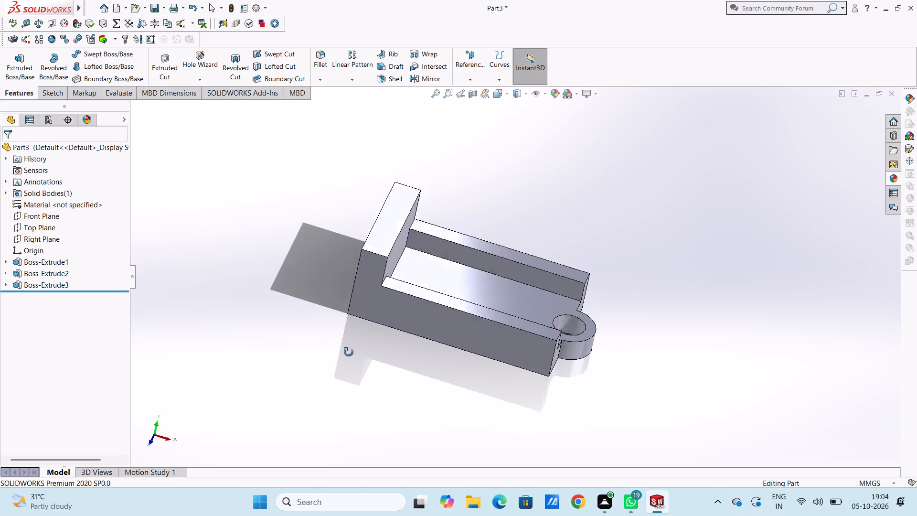
pyautogui.moveTo(349, 352); pyautogui.dragTo(318, 211, button='middle')
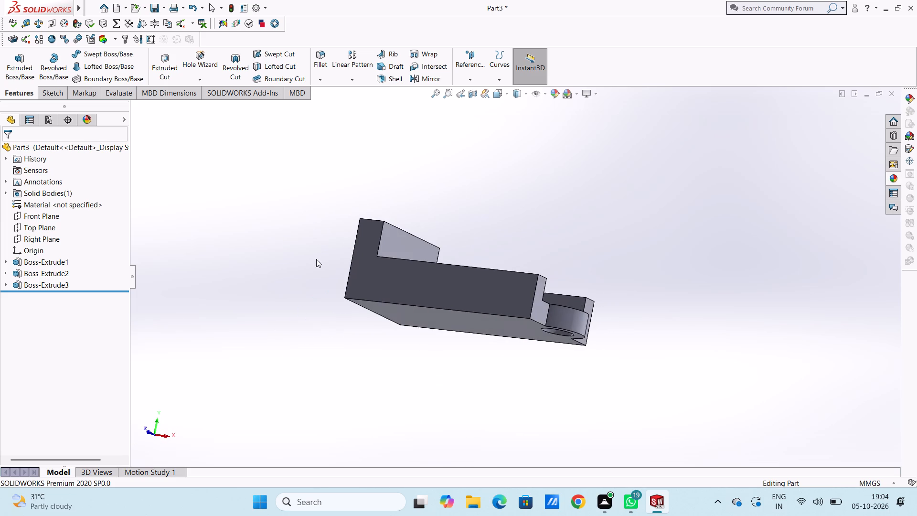
pyautogui.moveTo(319, 306); pyautogui.dragTo(271, 372, button='middle')
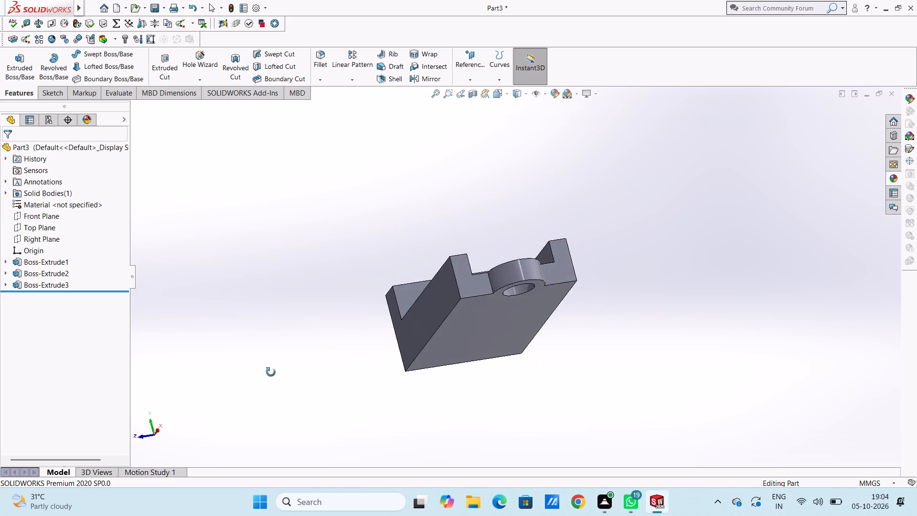
pyautogui.moveTo(271, 372); pyautogui.dragTo(299, 442, button='middle')
pyautogui.moveTo(298, 440); pyautogui.dragTo(296, 448, button='middle')
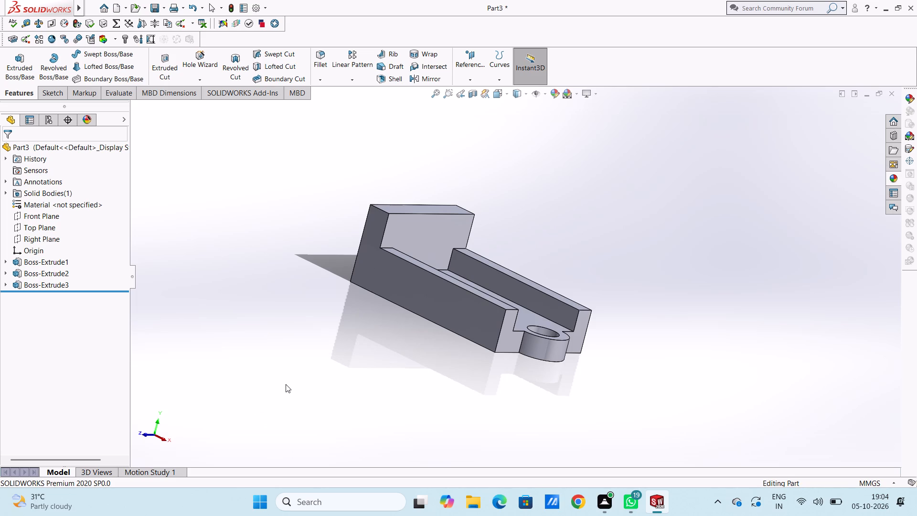
pyautogui.scroll(2, 286, 384)
pyautogui.moveTo(300, 321); pyautogui.dragTo(385, 388, button='middle')
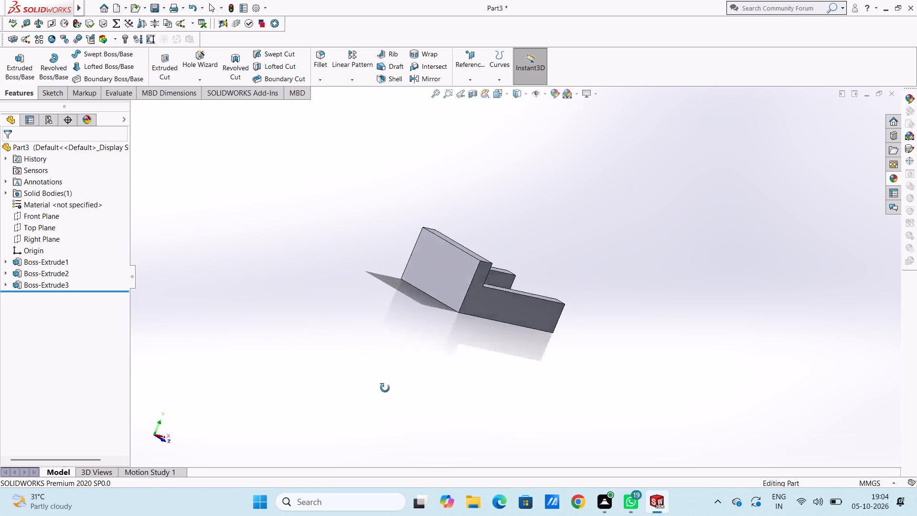
pyautogui.moveTo(385, 388); pyautogui.dragTo(328, 387, button='middle')
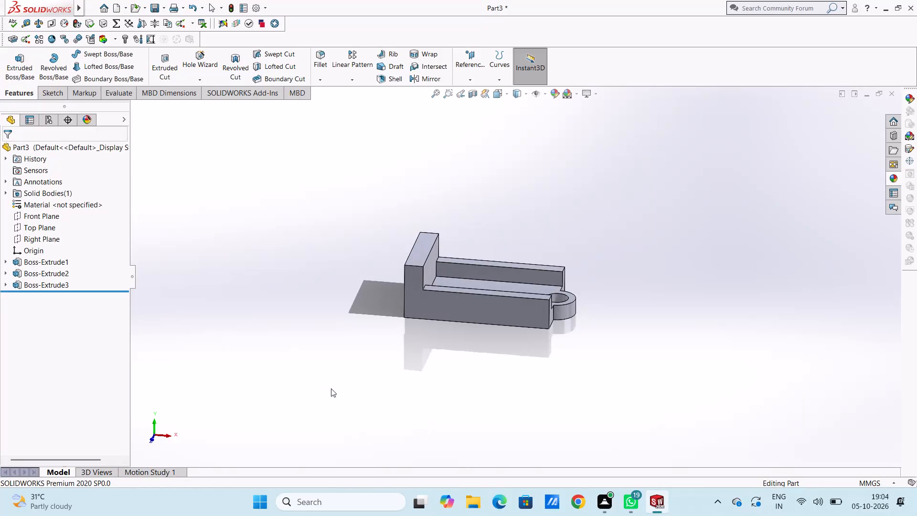
pyautogui.moveTo(339, 384); pyautogui.dragTo(371, 403, button='middle')
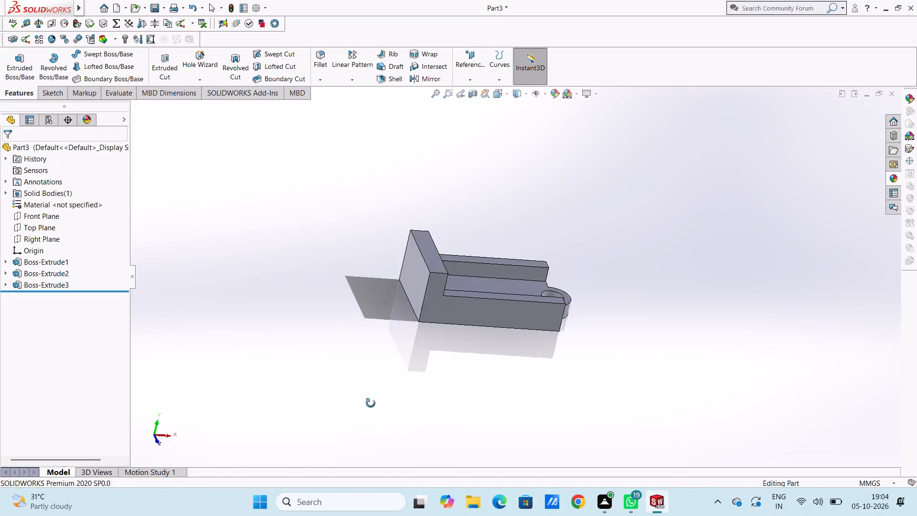
pyautogui.moveTo(371, 403); pyautogui.dragTo(365, 381, button='middle')
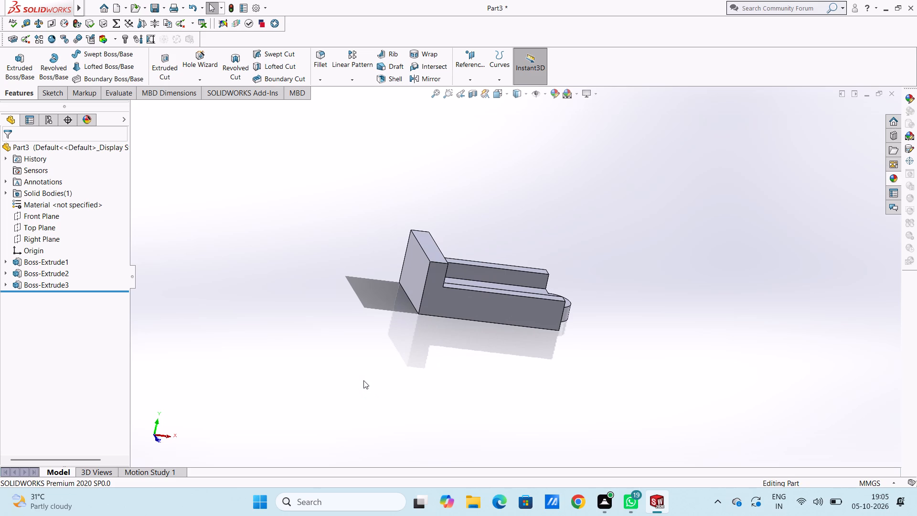
pyautogui.moveTo(373, 353); pyautogui.dragTo(358, 351, button='middle')
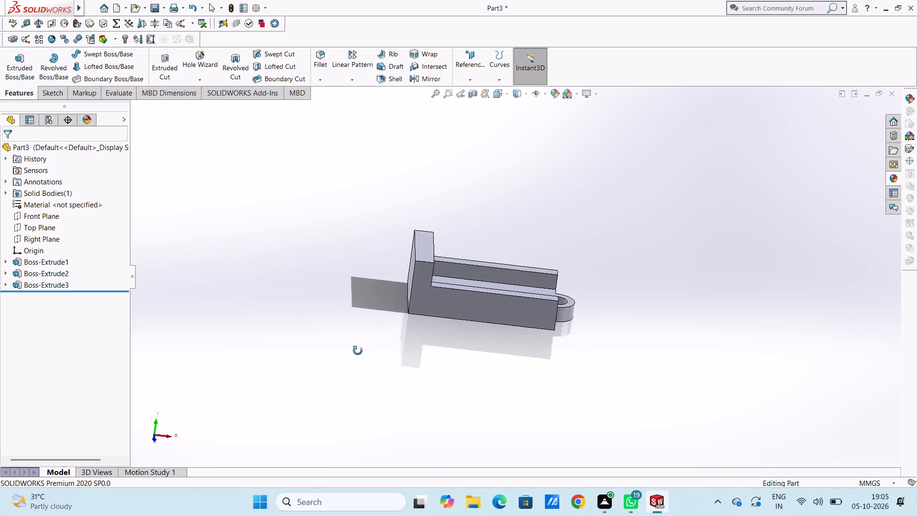
pyautogui.moveTo(358, 351); pyautogui.dragTo(352, 353, button='middle')
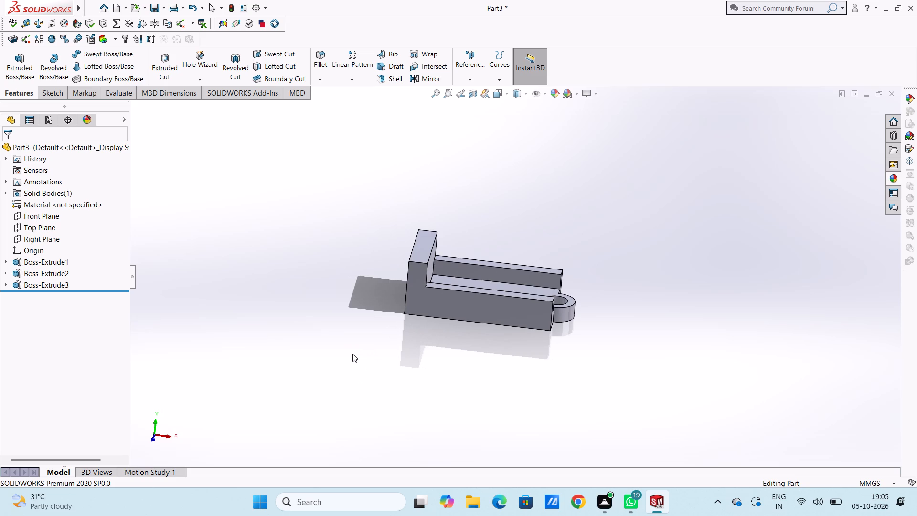
# Start a sketch on the bracket's front side face and draw two concentric circles above it with radii 14 mm and 25 mm.
pyautogui.hotkey('ctrl', '3')
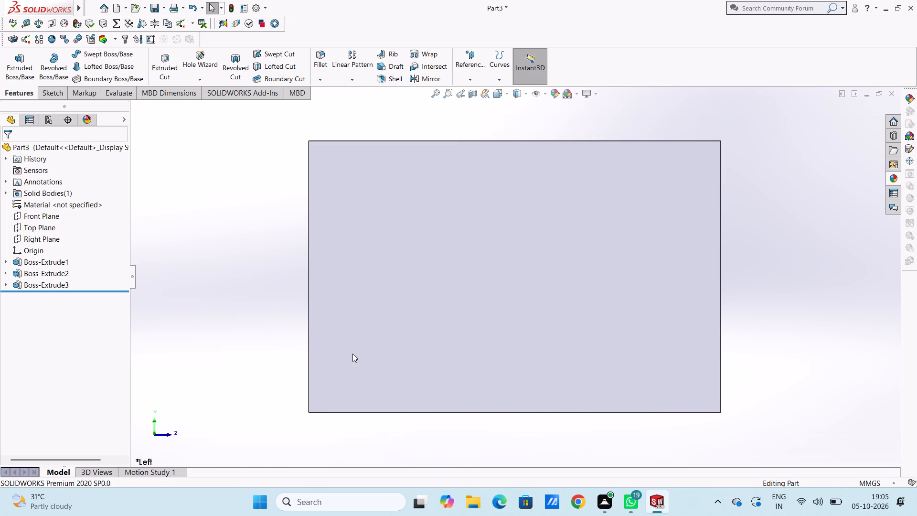
pyautogui.hotkey('ctrl', '1')
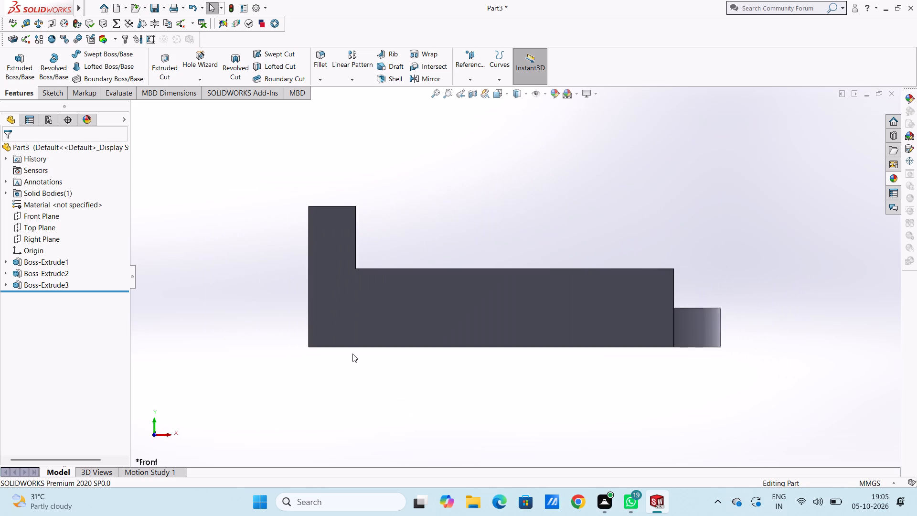
pyautogui.click(498, 311)
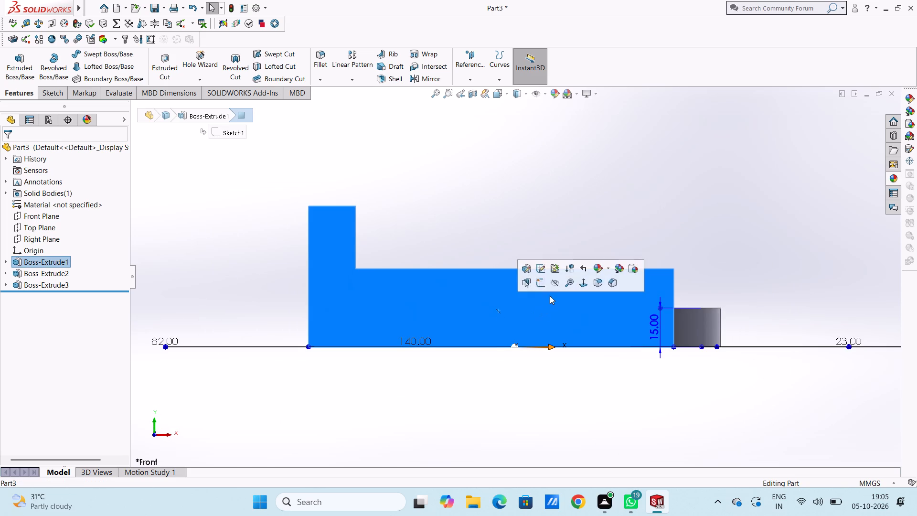
pyautogui.click(540, 285)
pyautogui.click(539, 221)
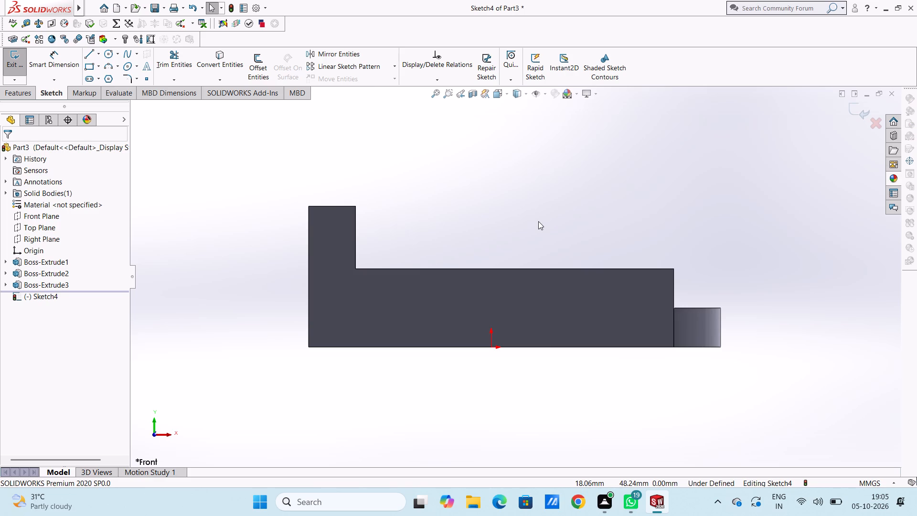
pyautogui.scroll(3, 538, 221)
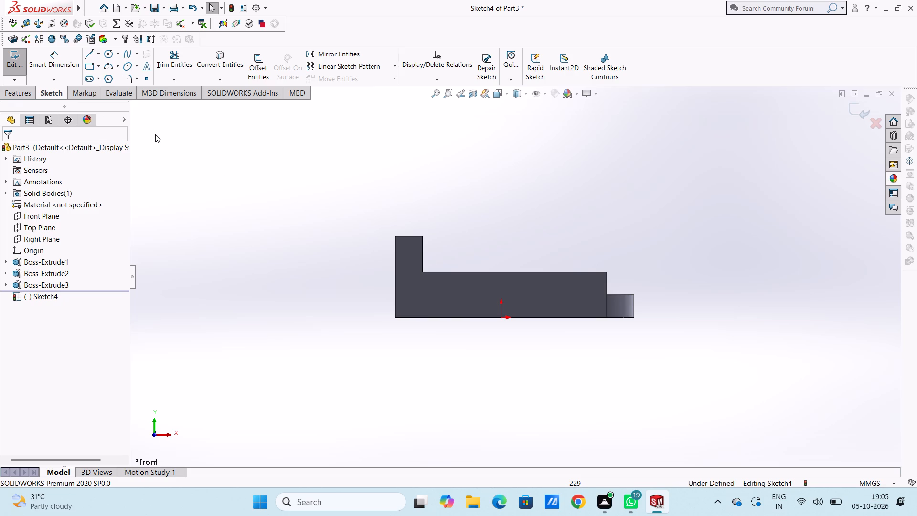
pyautogui.click(108, 55)
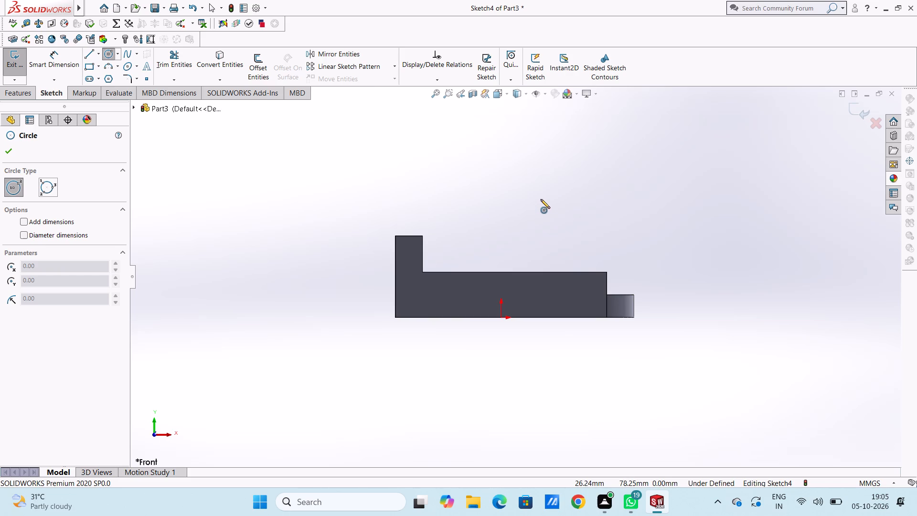
pyautogui.click(541, 199)
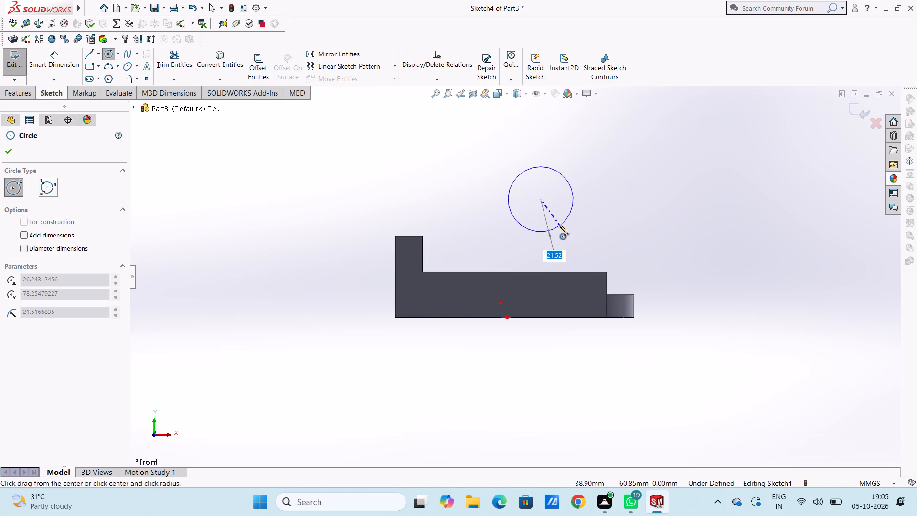
pyautogui.write('14')
pyautogui.press('Return')
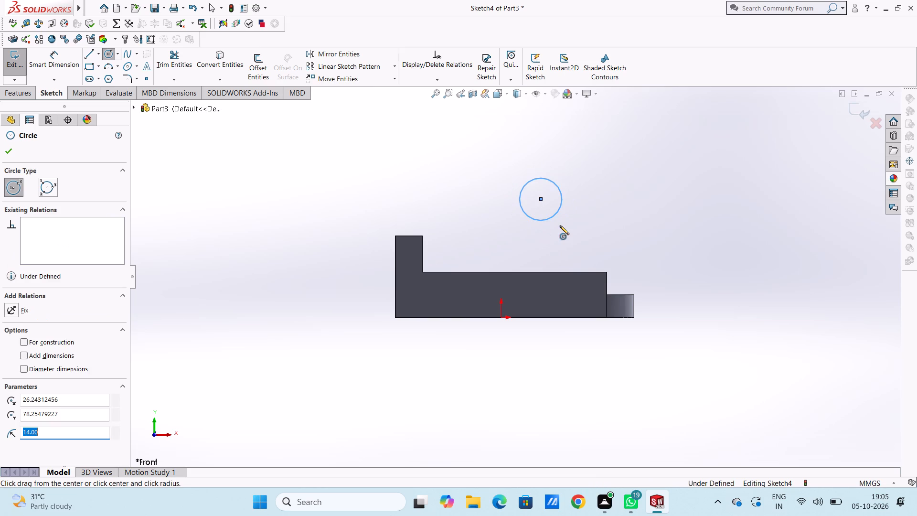
pyautogui.click(540, 198)
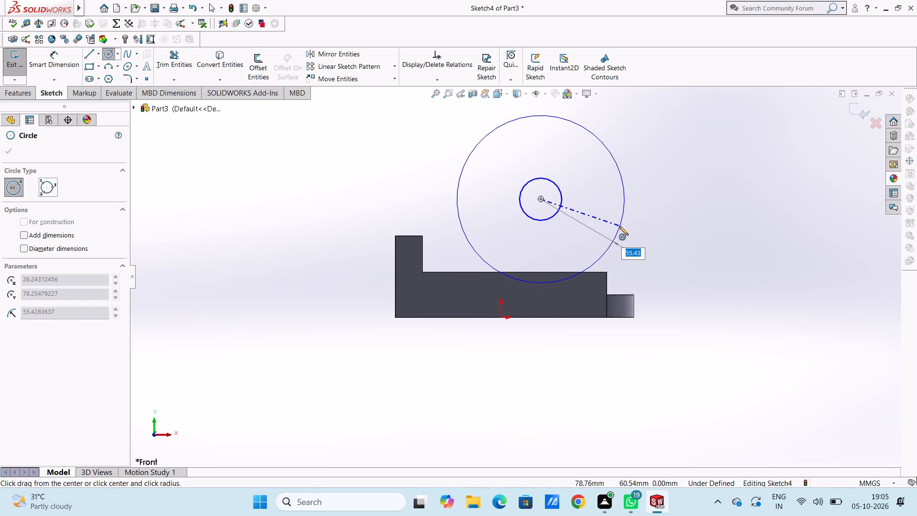
pyautogui.write('25')
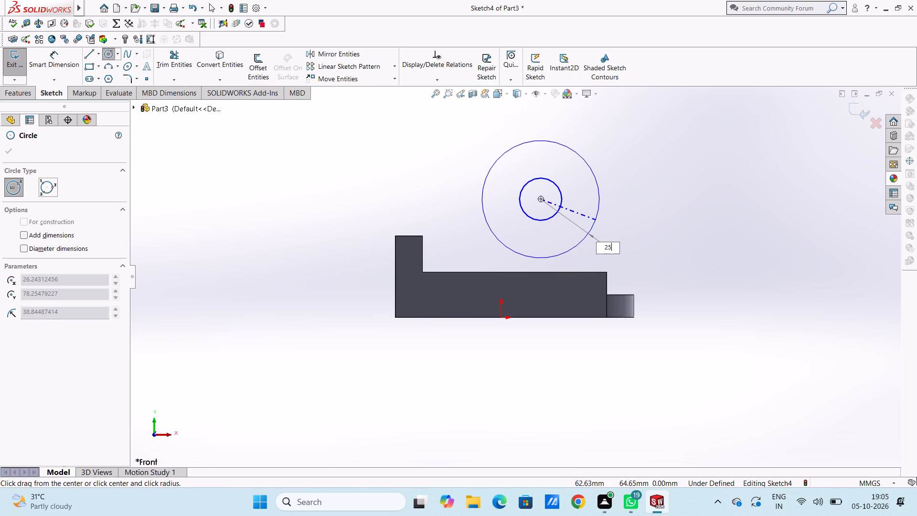
pyautogui.press('Return')
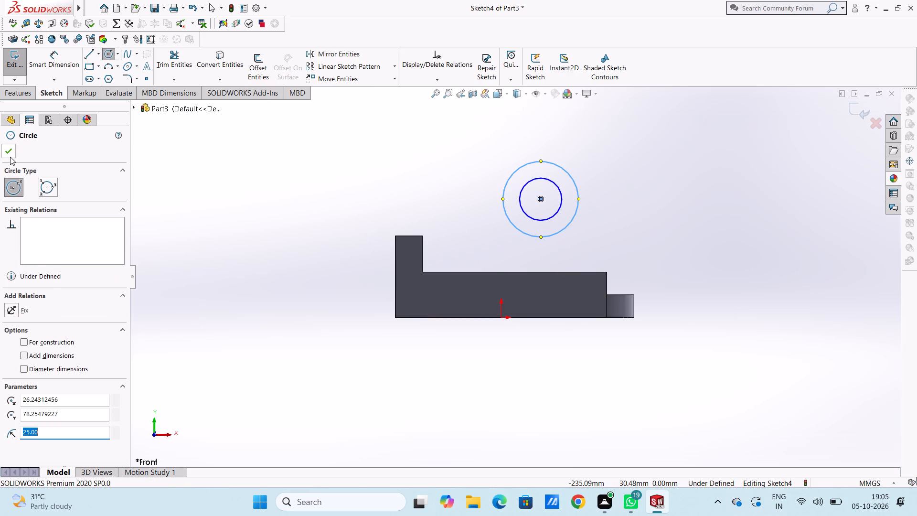
pyautogui.click(10, 156)
# Dimension the diameters of the inner and outer concentric circles.
pyautogui.click(53, 62)
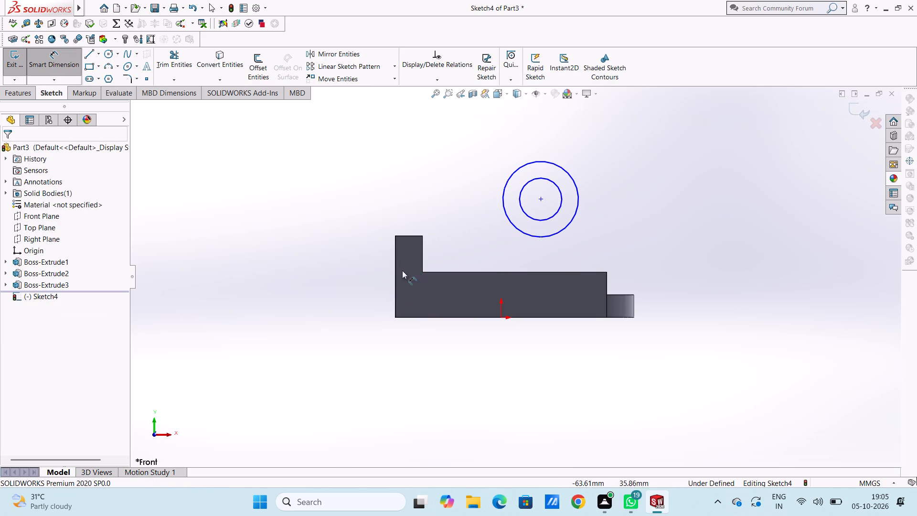
pyautogui.click(561, 194)
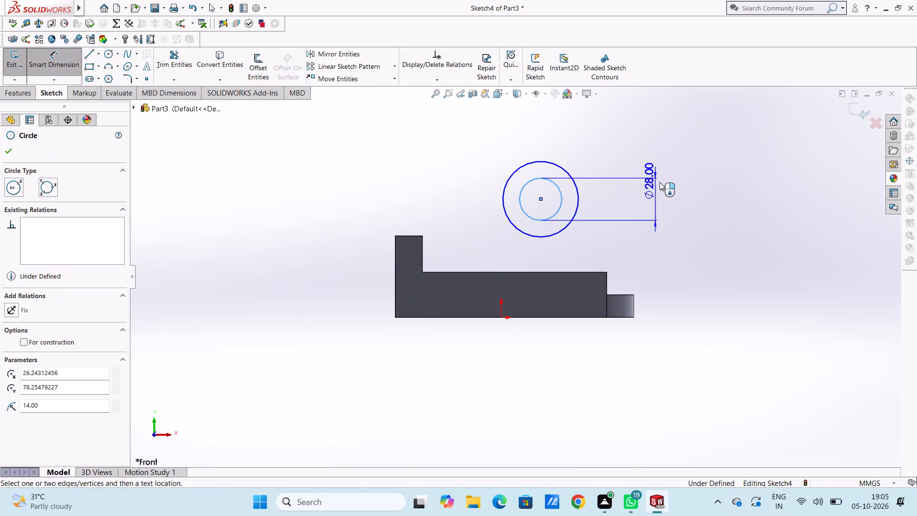
pyautogui.click(669, 172)
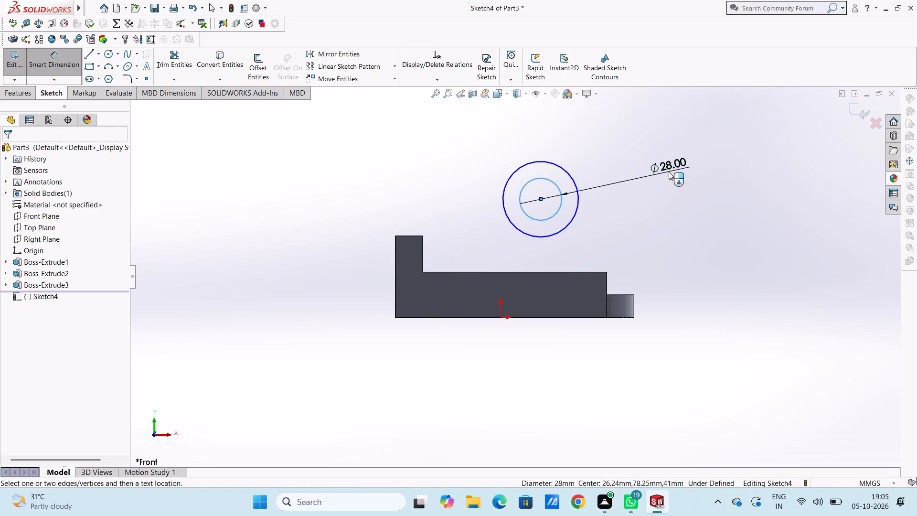
pyautogui.click(629, 158)
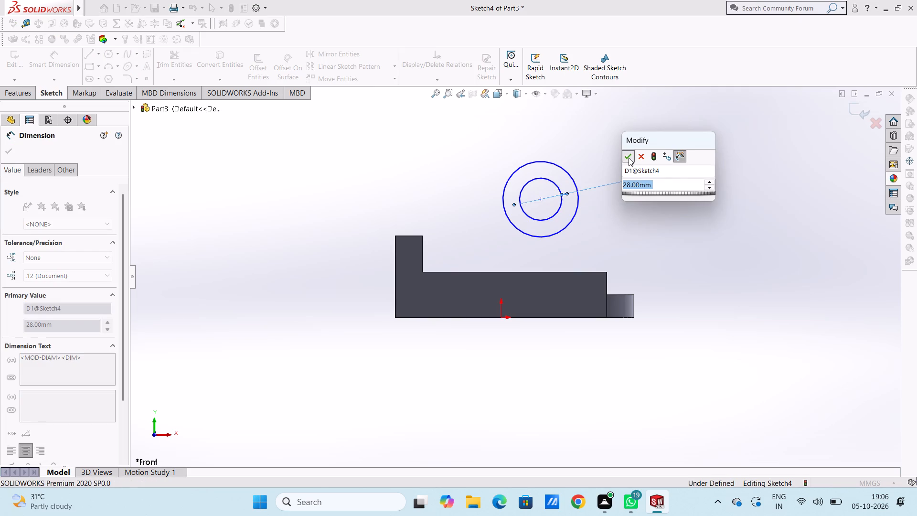
pyautogui.click(608, 165)
pyautogui.click(570, 178)
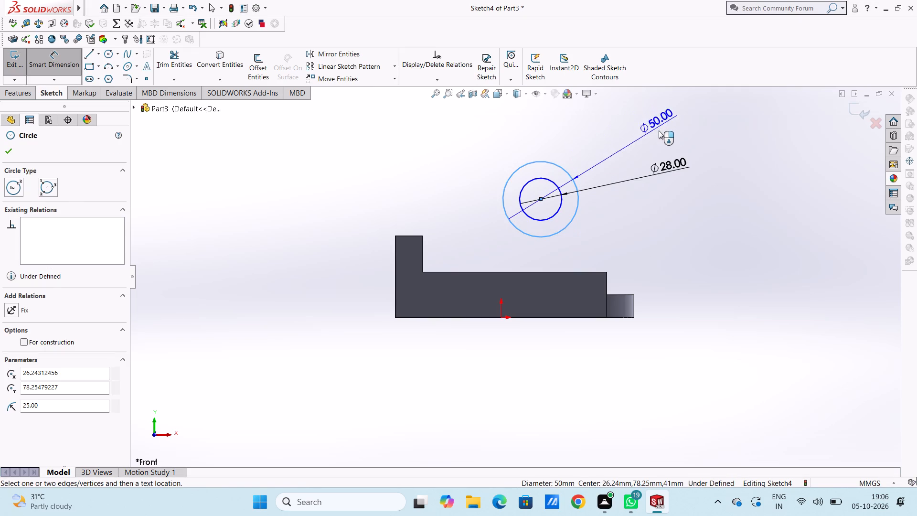
pyautogui.click(658, 136)
pyautogui.click(618, 122)
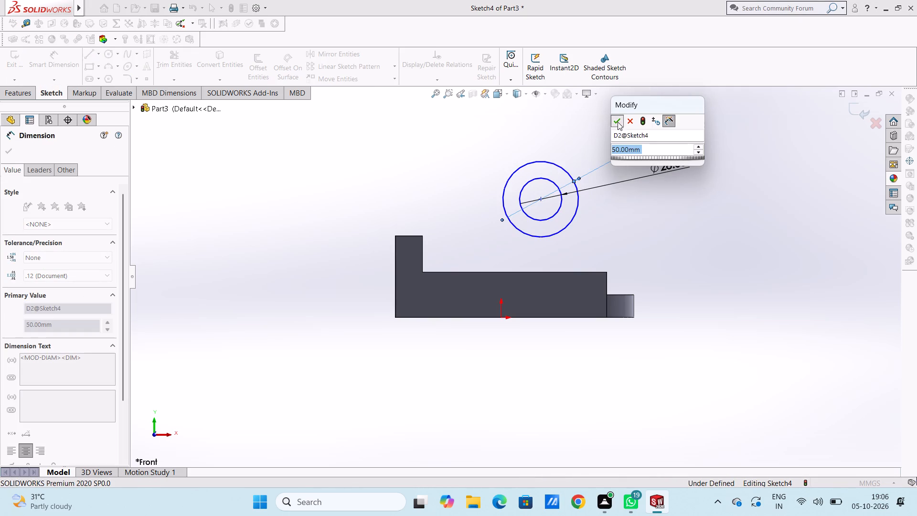
pyautogui.click(584, 128)
# Dimension the horizontal distance from the upright wall's outer edge to the circles' centre as 90 mm.
pyautogui.click(395, 291)
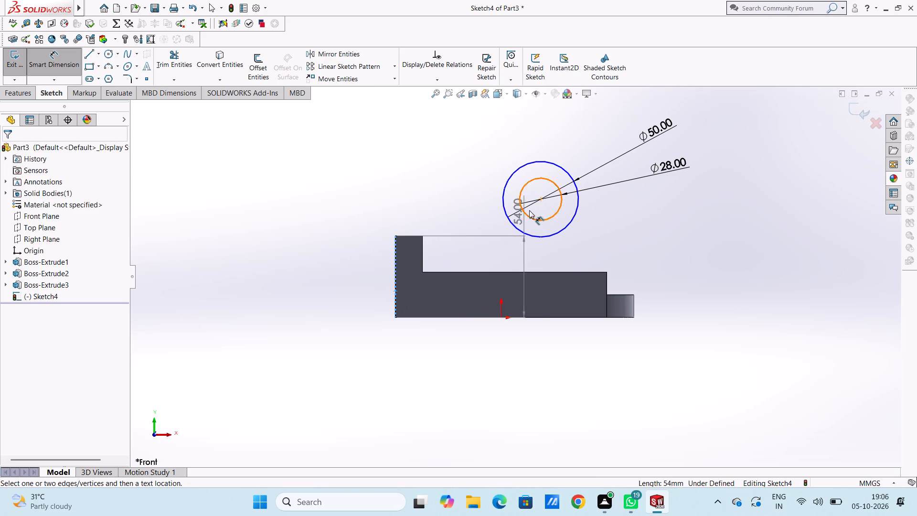
pyautogui.click(541, 198)
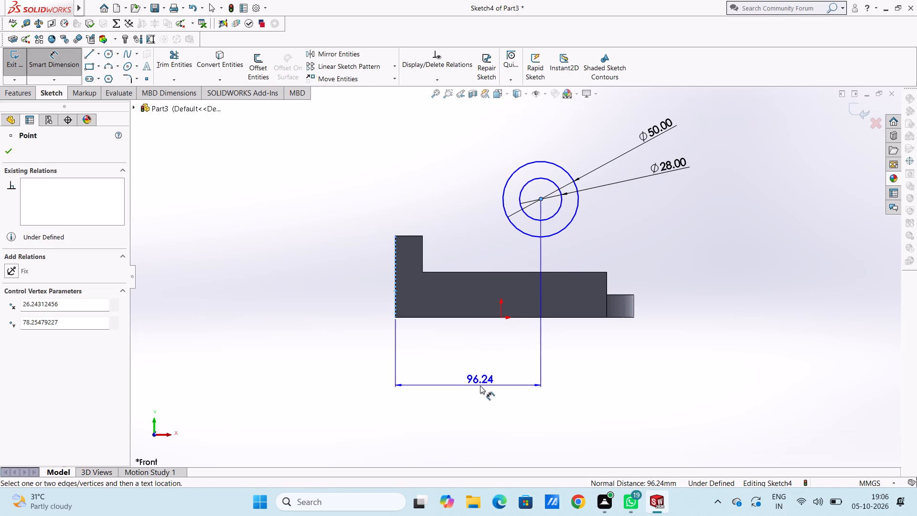
pyautogui.click(480, 386)
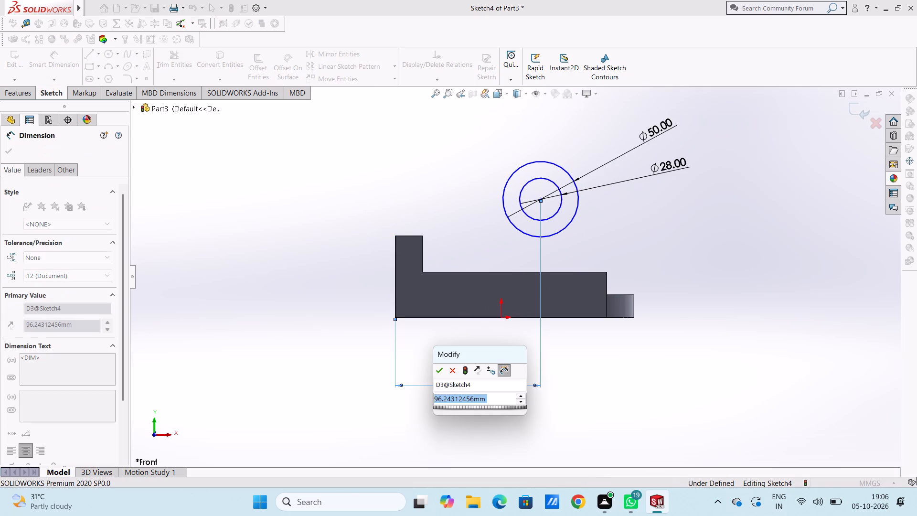
pyautogui.write('90')
pyautogui.press('Return')
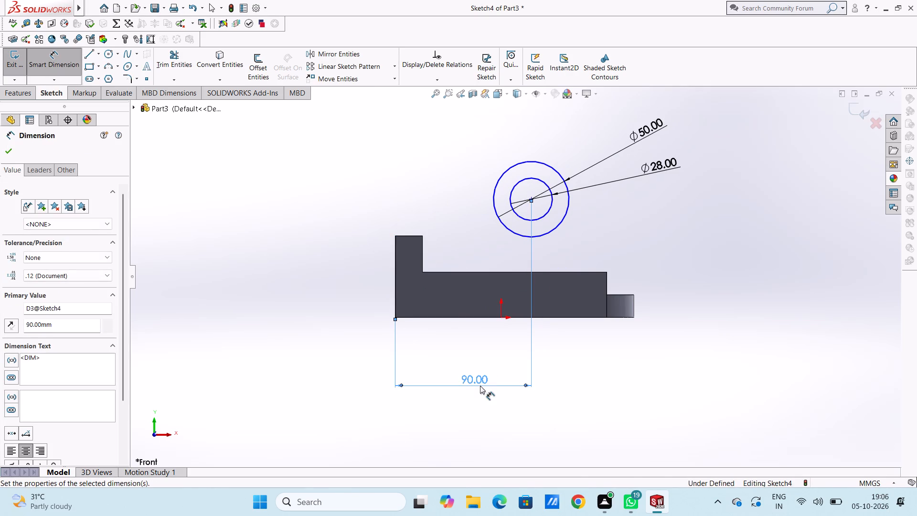
pyautogui.click(456, 226)
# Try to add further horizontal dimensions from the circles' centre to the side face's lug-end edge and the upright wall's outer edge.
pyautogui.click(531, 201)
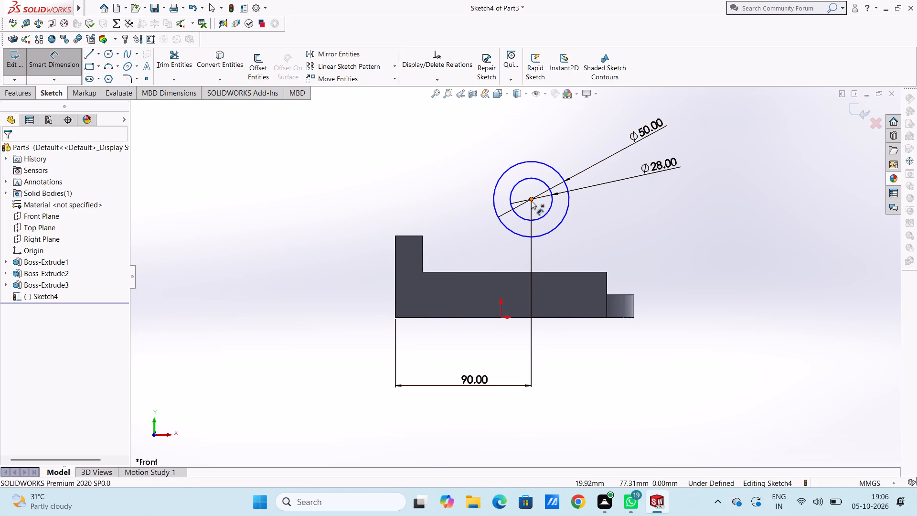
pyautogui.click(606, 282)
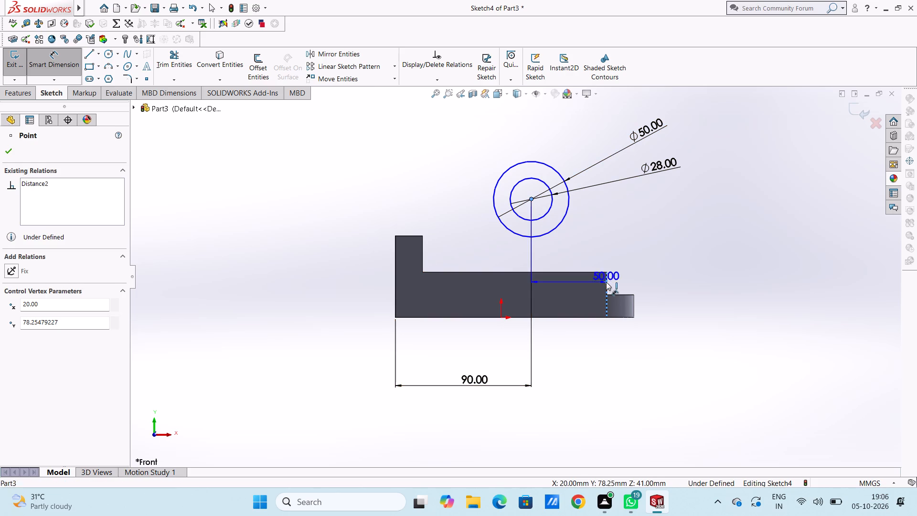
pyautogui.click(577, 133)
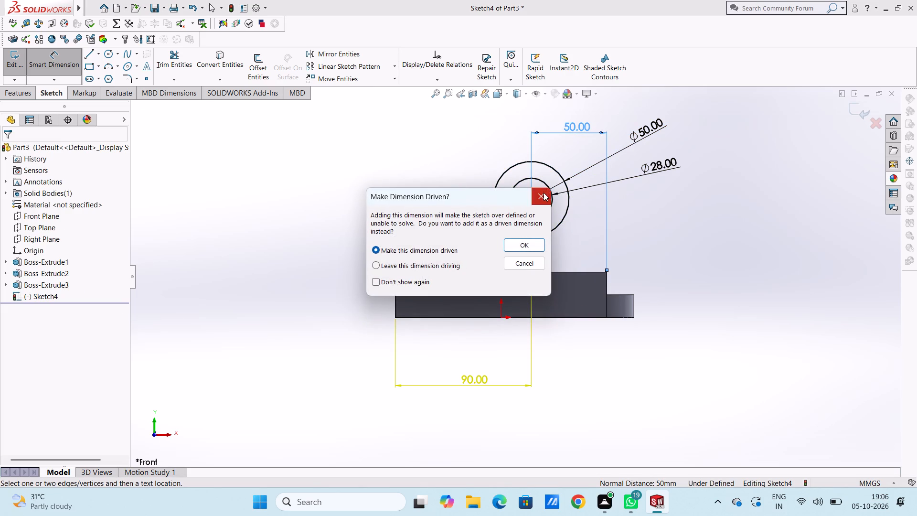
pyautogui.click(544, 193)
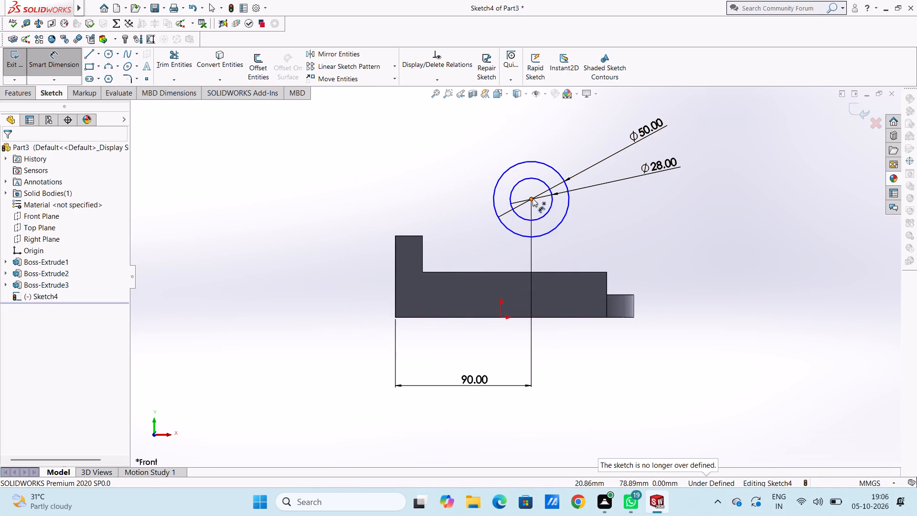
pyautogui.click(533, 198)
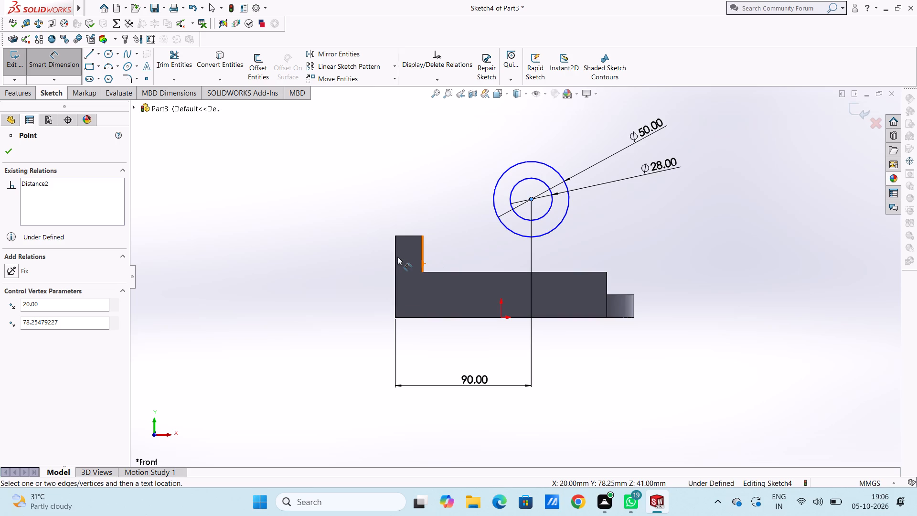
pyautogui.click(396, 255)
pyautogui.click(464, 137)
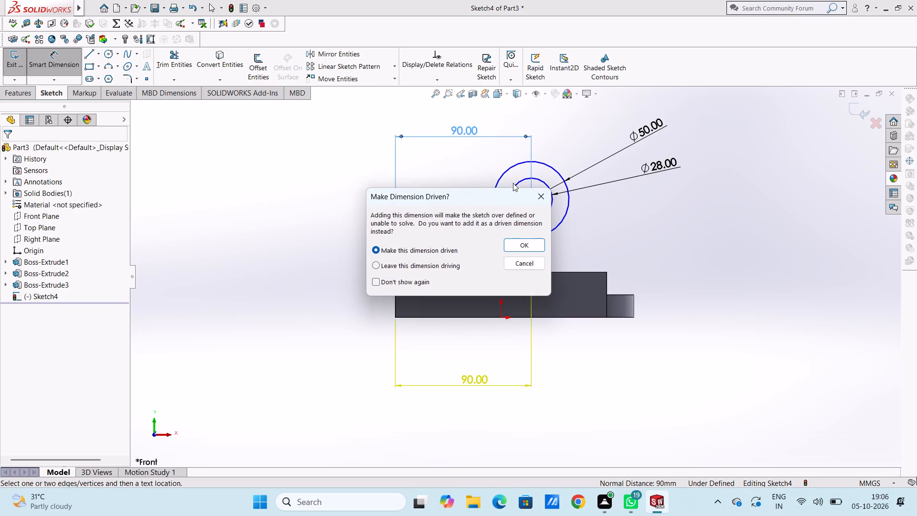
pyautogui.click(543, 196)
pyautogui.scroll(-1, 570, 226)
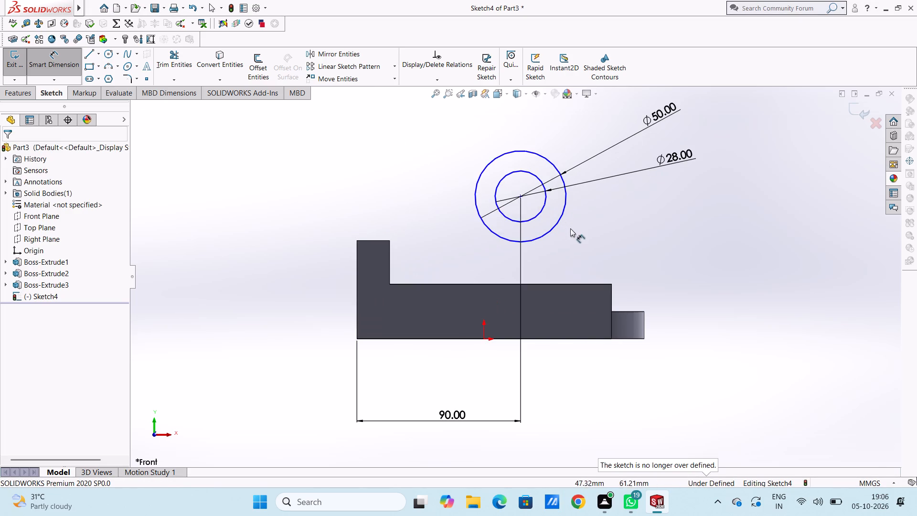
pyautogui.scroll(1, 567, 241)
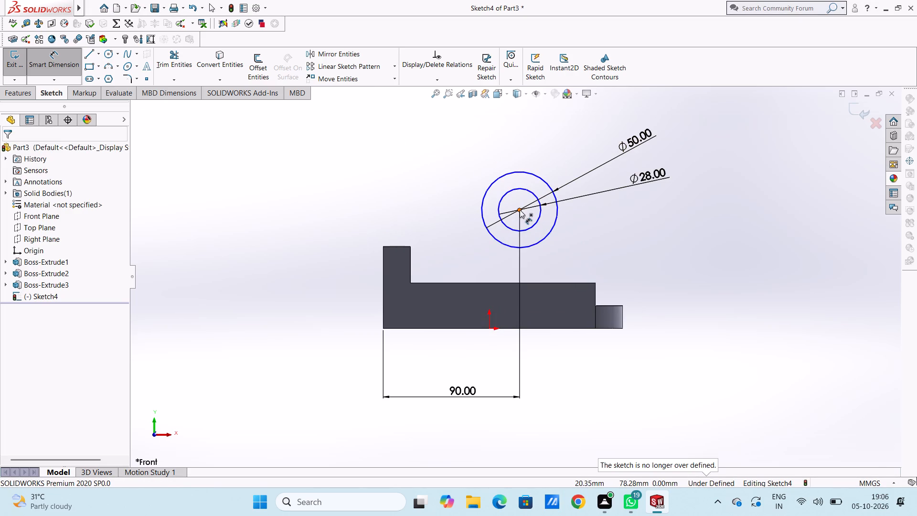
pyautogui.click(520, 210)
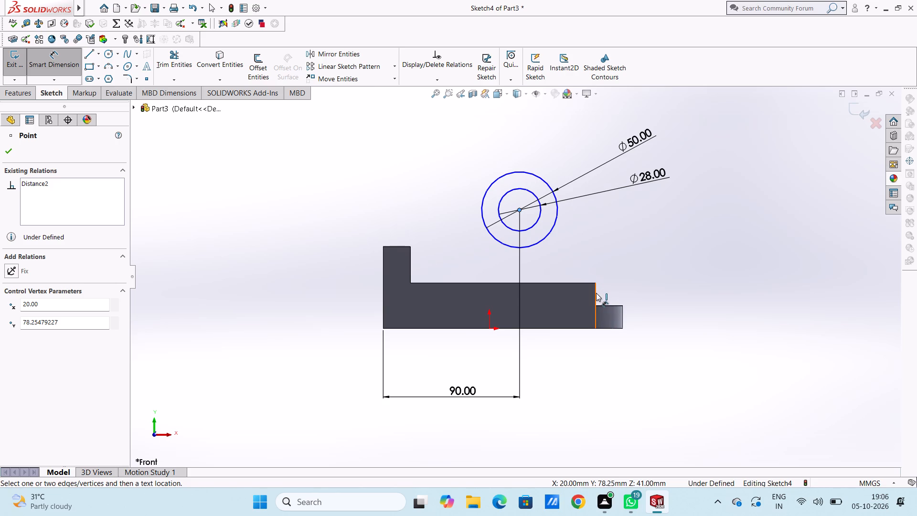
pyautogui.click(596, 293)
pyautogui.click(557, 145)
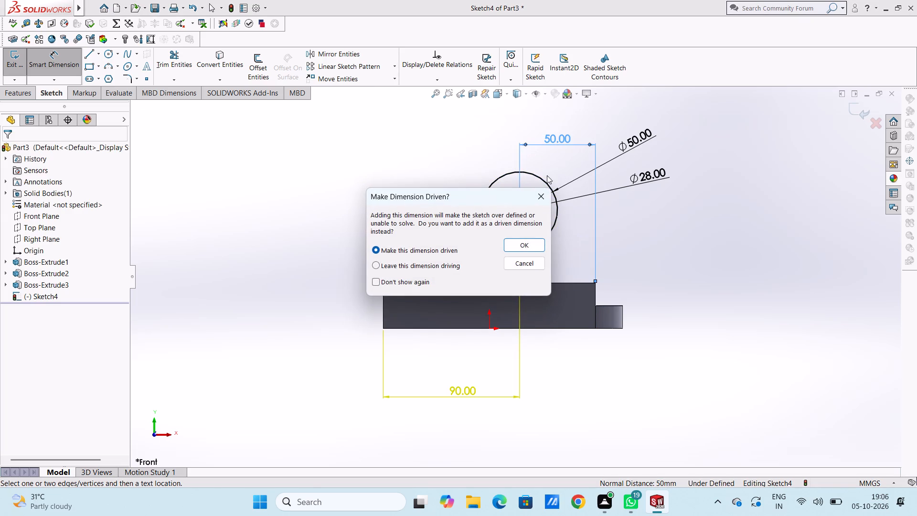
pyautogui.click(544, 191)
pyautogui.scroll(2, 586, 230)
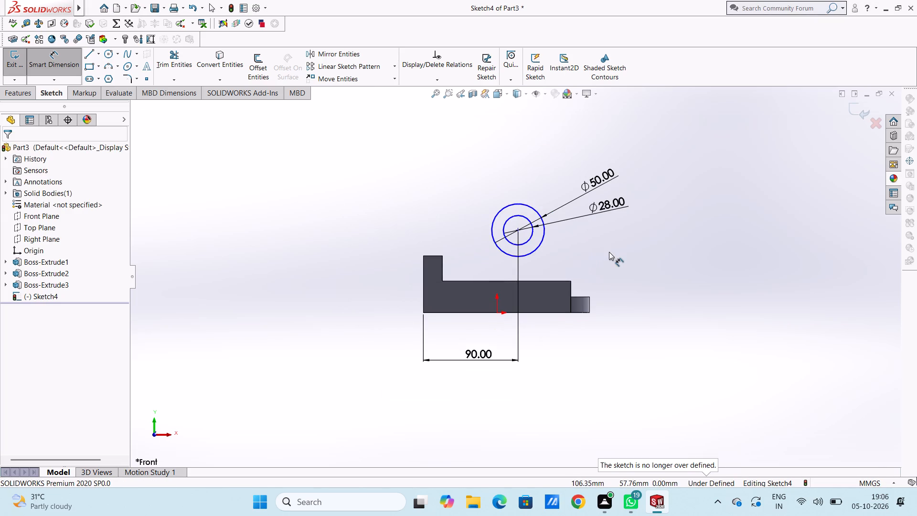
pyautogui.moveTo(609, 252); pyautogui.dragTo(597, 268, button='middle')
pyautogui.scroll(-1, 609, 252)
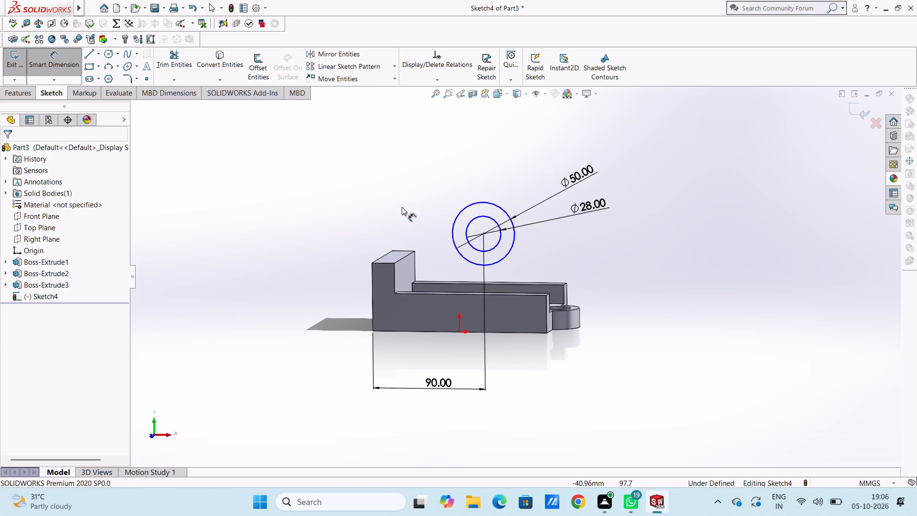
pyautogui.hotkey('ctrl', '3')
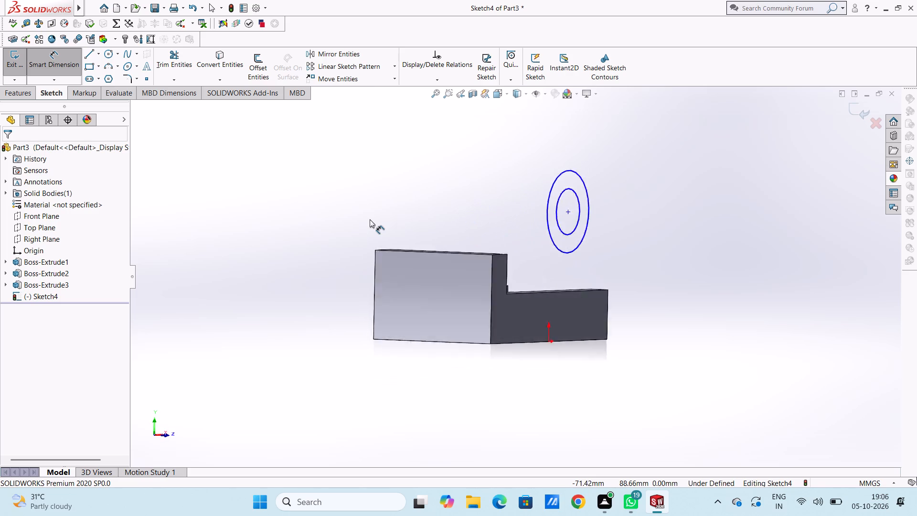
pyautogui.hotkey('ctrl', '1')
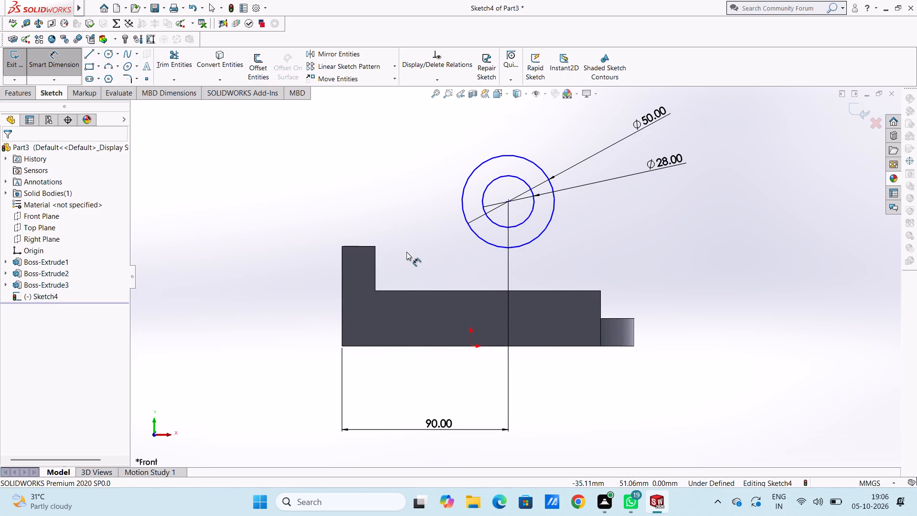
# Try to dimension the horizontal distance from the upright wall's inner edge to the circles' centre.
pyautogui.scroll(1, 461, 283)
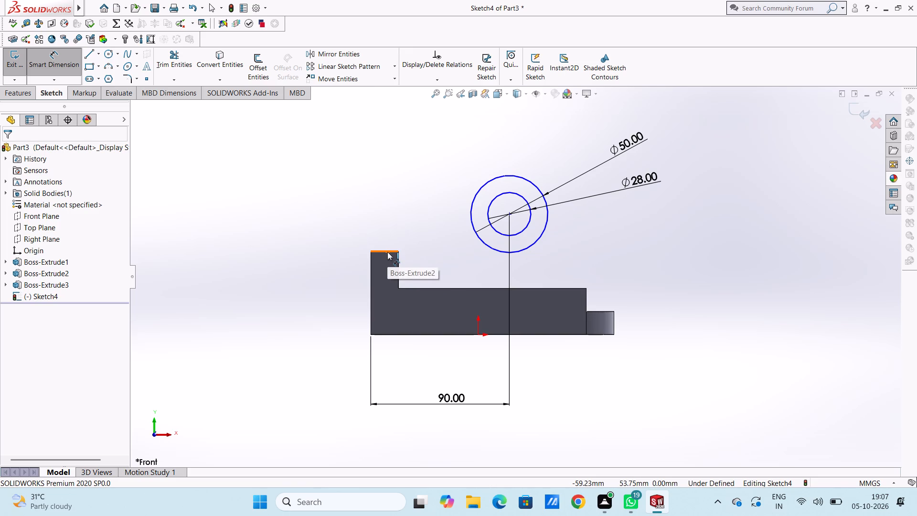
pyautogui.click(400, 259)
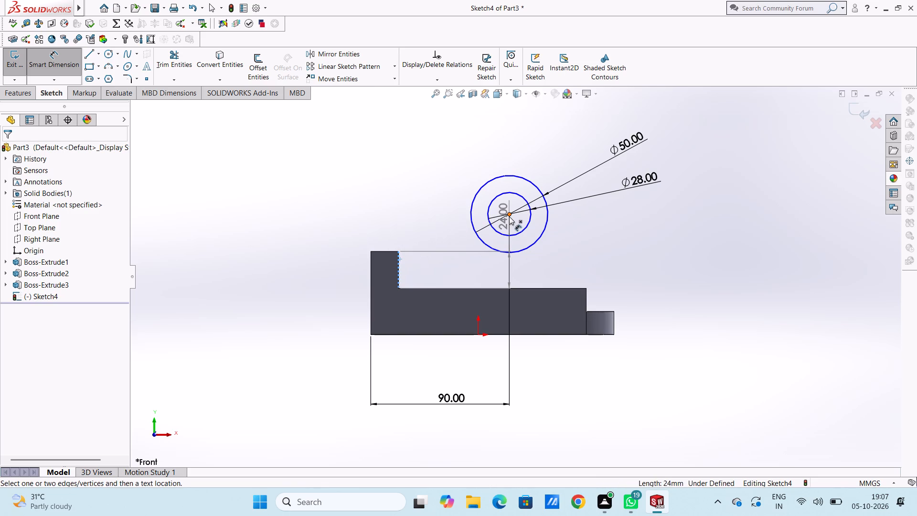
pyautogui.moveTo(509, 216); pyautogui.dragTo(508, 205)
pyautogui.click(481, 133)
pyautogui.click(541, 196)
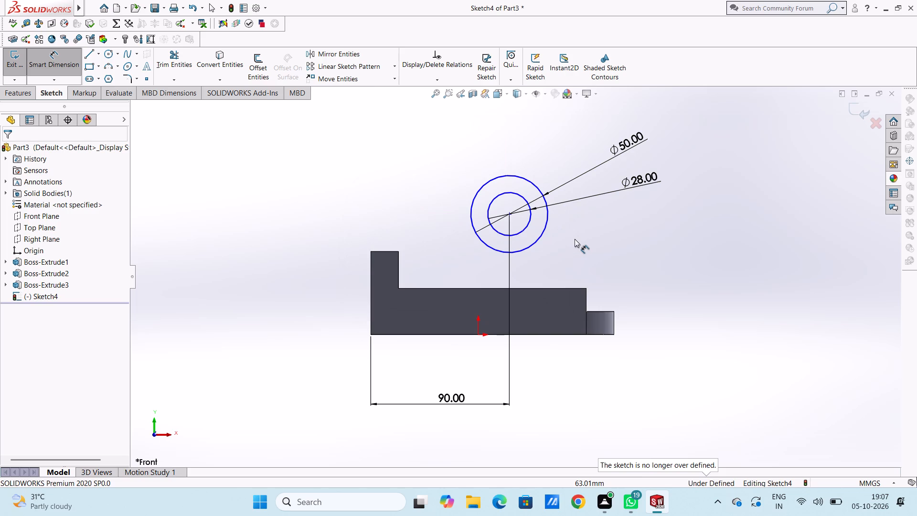
# Draw two vertical lines about 48 mm long from both sides of the outer circle down to the side face's upper edge.
pyautogui.click(93, 55)
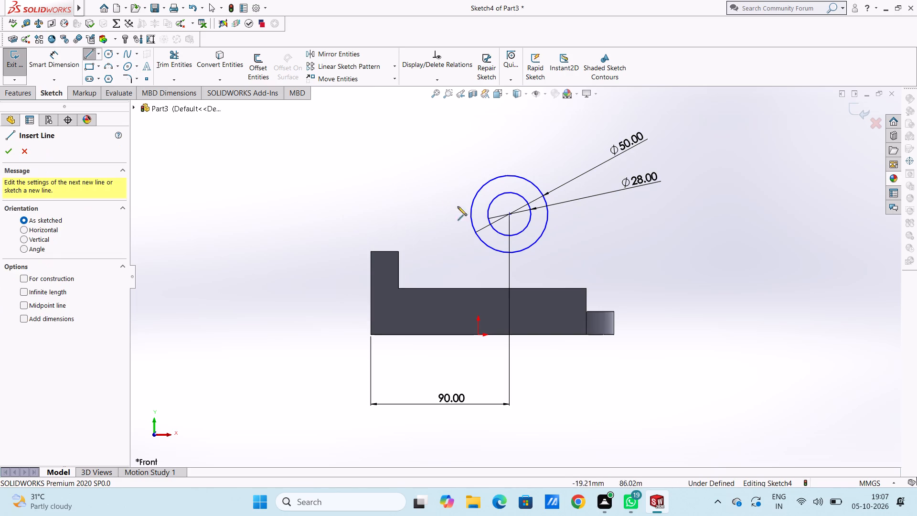
pyautogui.click(471, 215)
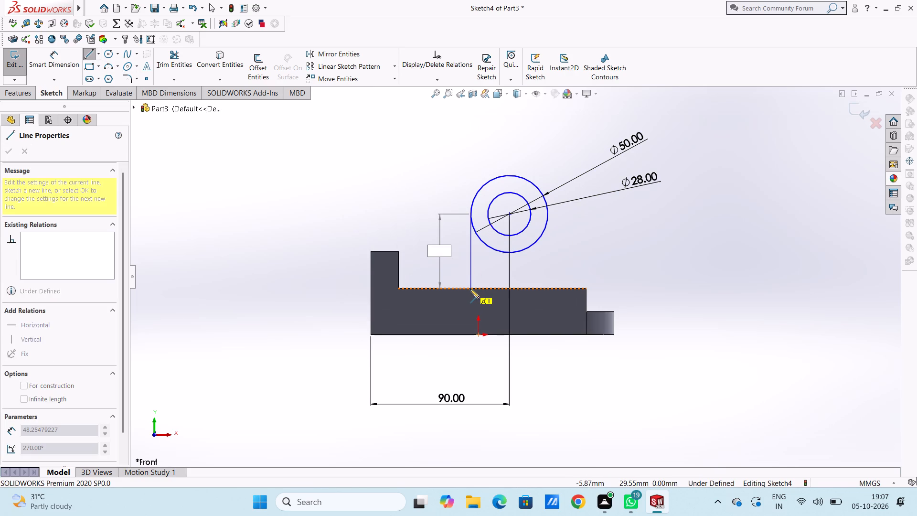
pyautogui.click(471, 289)
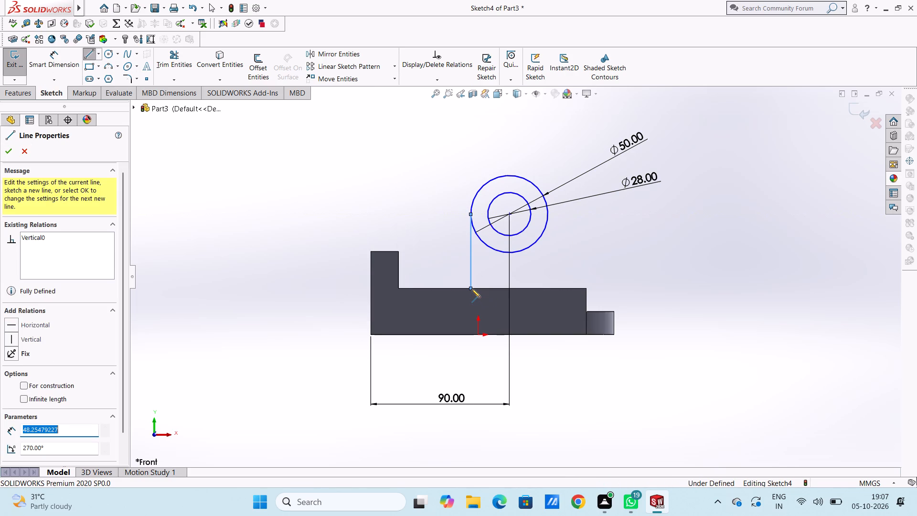
pyautogui.press('Escape')
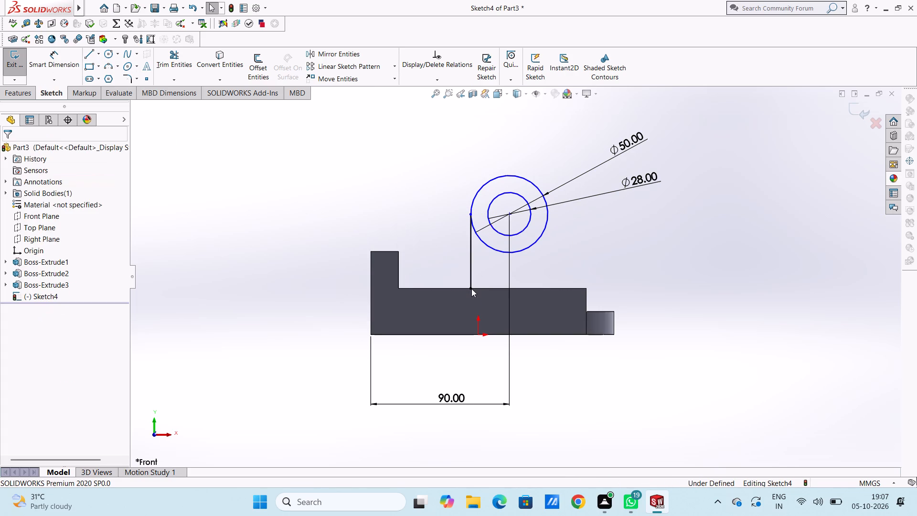
pyautogui.click(92, 52)
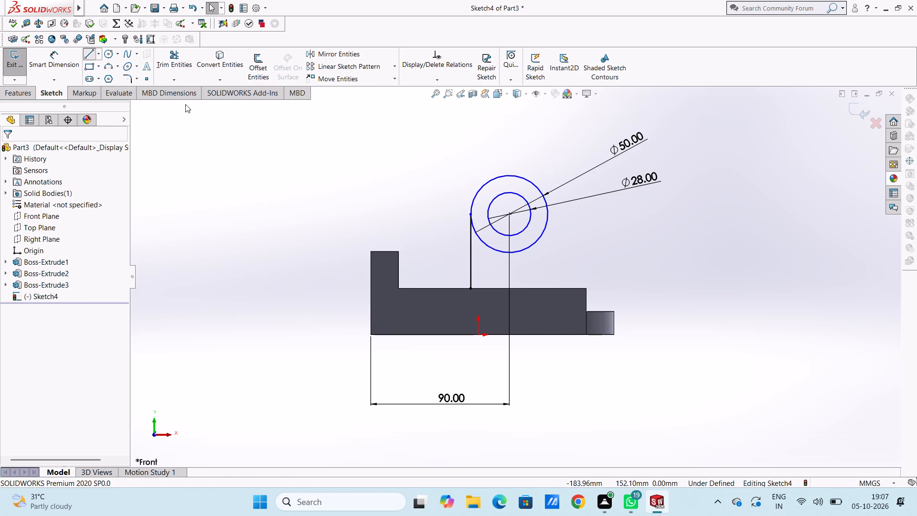
pyautogui.click(547, 214)
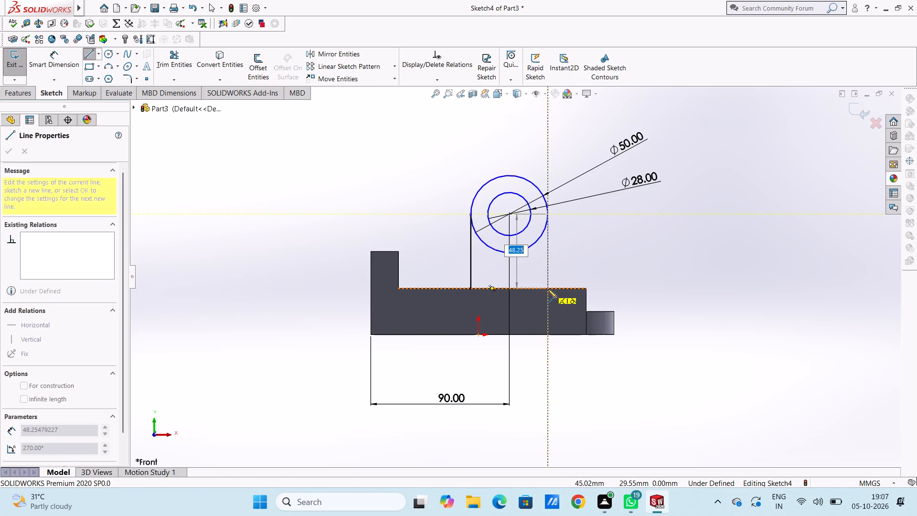
pyautogui.click(548, 289)
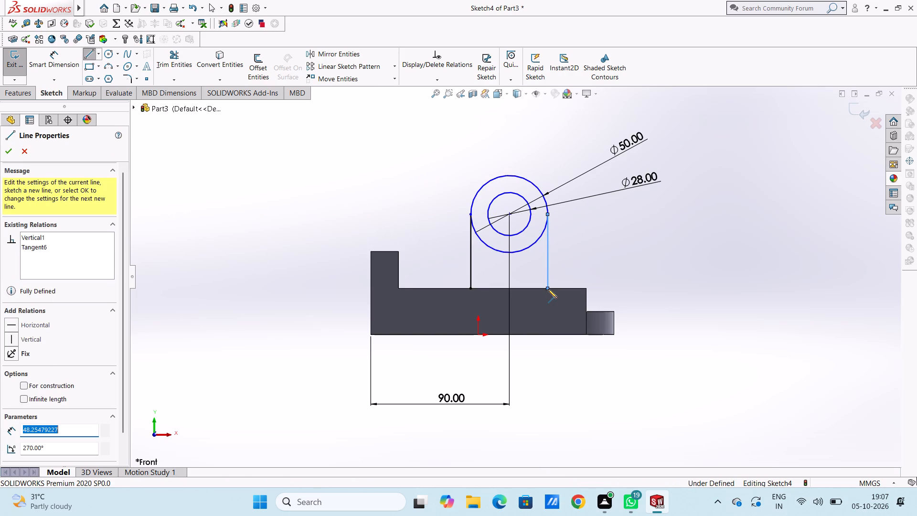
pyautogui.press('Escape')
pyautogui.press('Escape')
pyautogui.press('Escape')
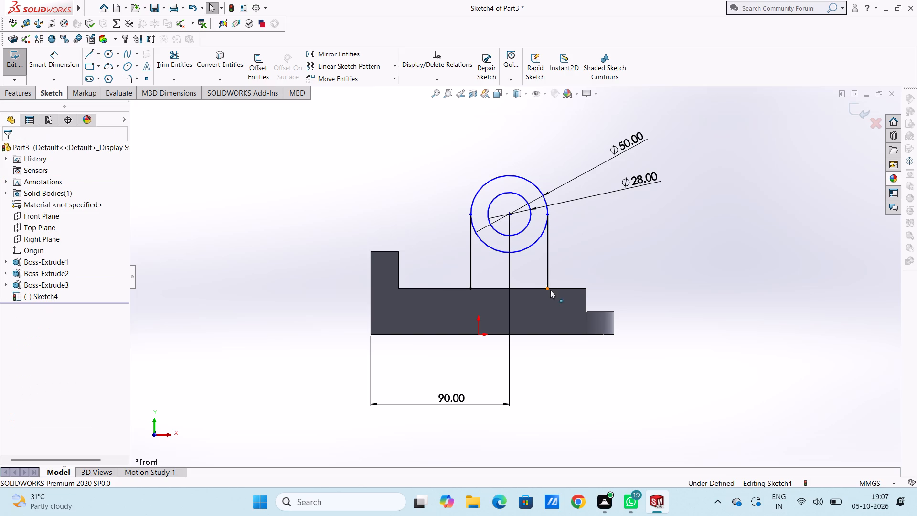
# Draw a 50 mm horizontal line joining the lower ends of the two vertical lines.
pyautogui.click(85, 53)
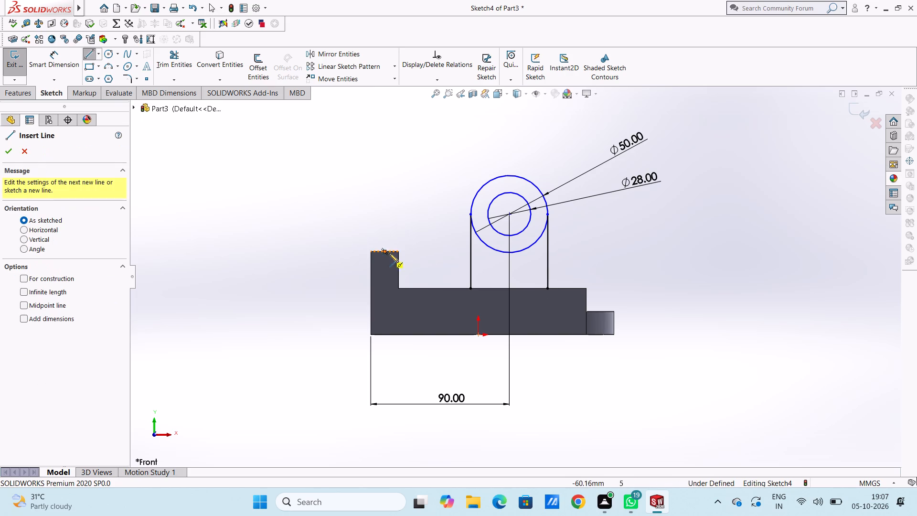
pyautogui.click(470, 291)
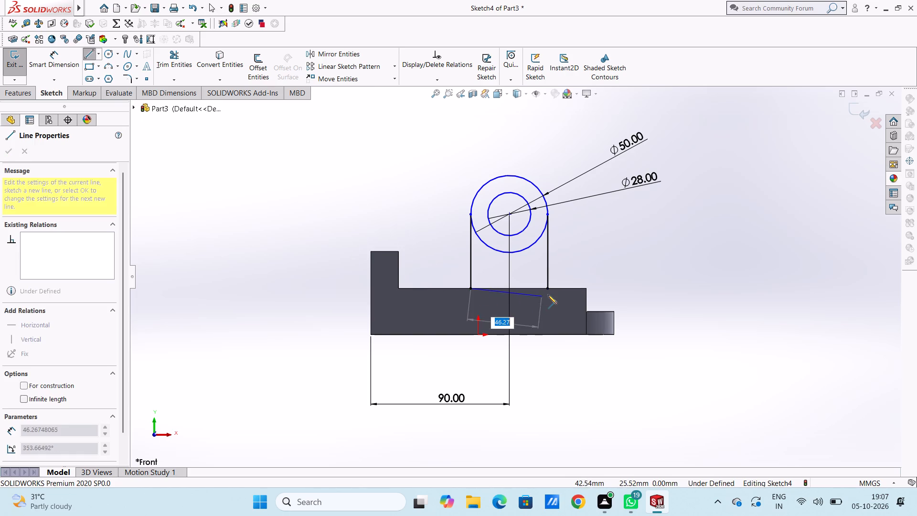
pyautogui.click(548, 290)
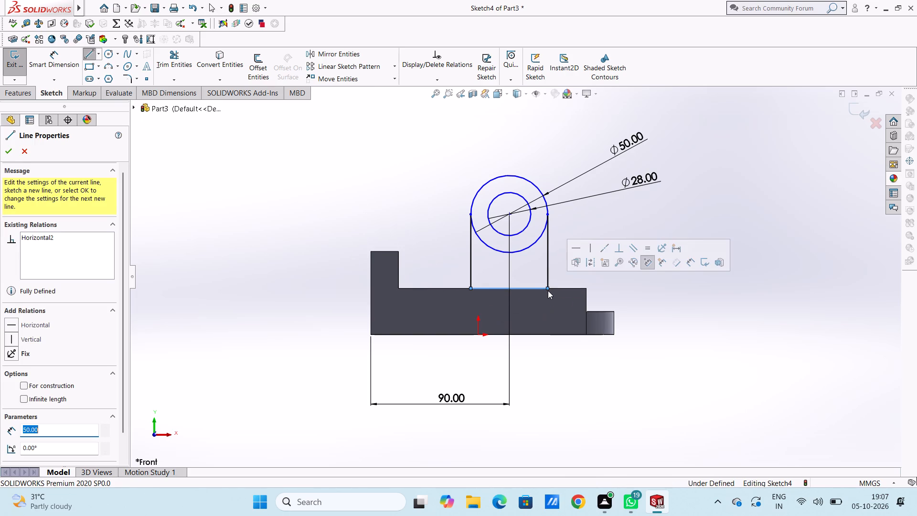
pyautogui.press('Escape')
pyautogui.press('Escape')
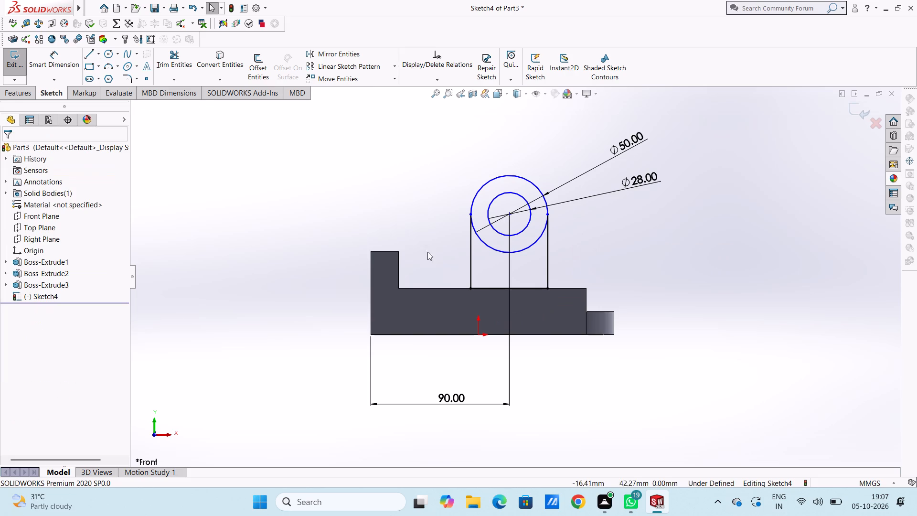
# Trim away the lower half of the outer circle between the two vertical lines.
pyautogui.click(182, 59)
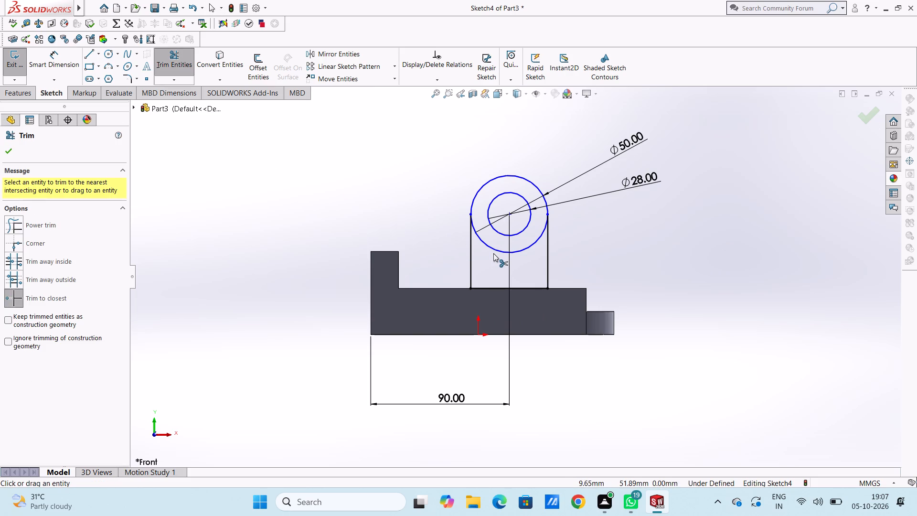
pyautogui.click(494, 250)
pyautogui.scroll(-1, 472, 200)
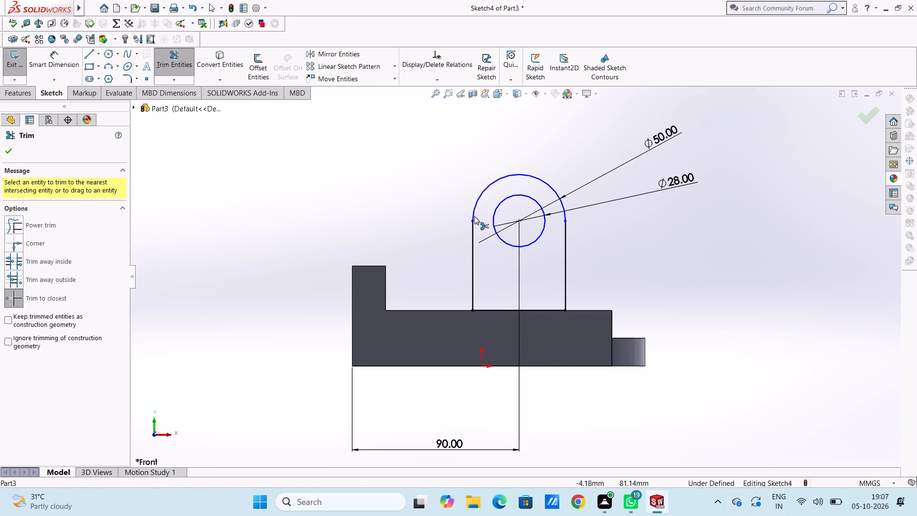
pyautogui.scroll(1, 677, 281)
pyautogui.press('Escape')
pyautogui.press('Escape')
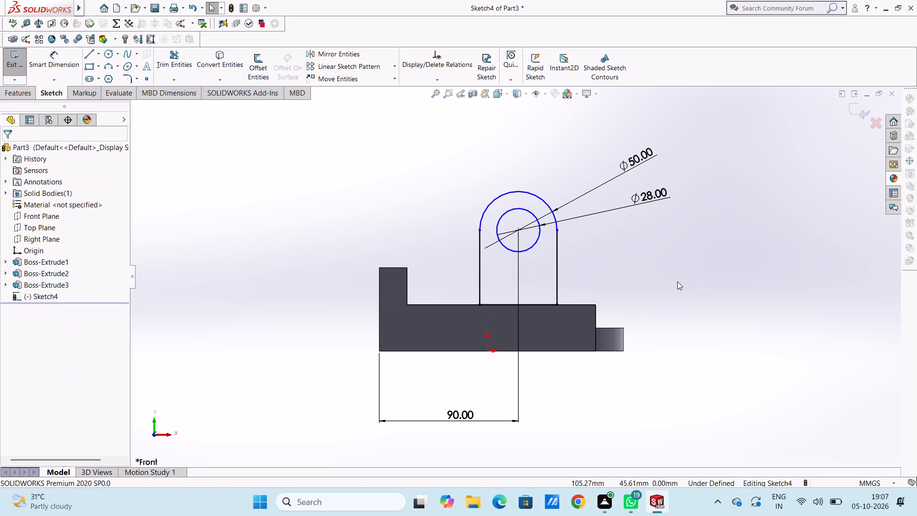
pyautogui.press('Escape')
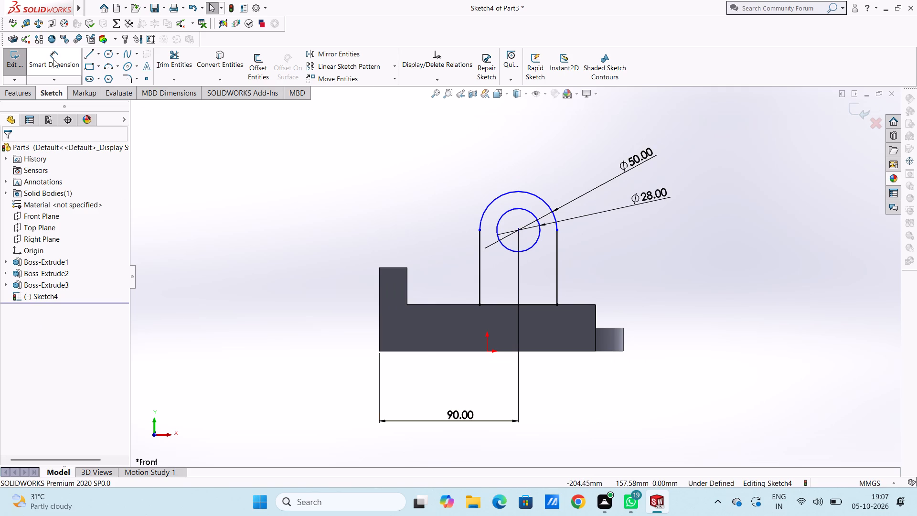
# Dimension the vertical distance from the side face's bottom edge to the circles' centre.
pyautogui.click(54, 54)
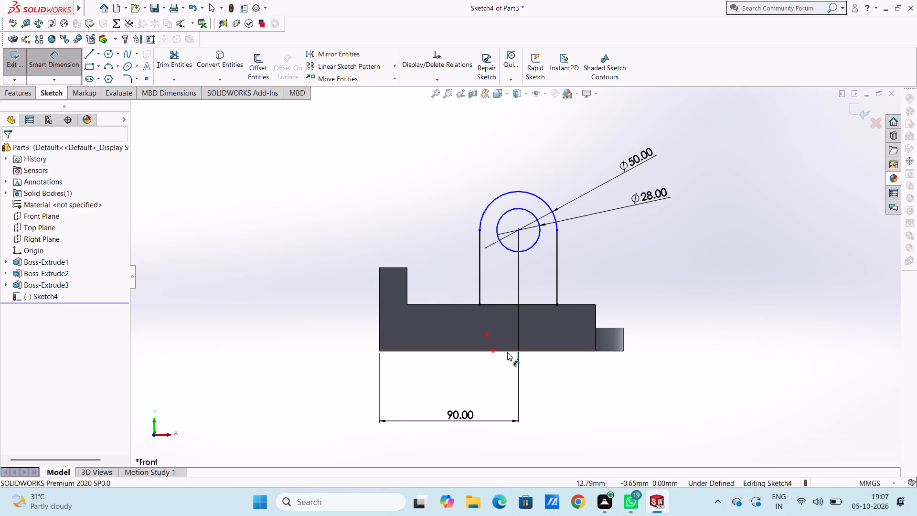
pyautogui.click(507, 352)
pyautogui.click(520, 232)
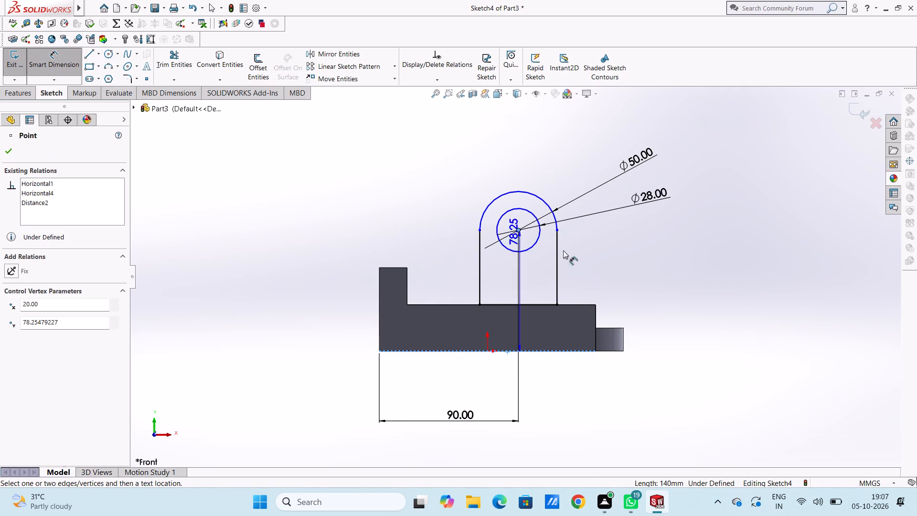
pyautogui.click(756, 283)
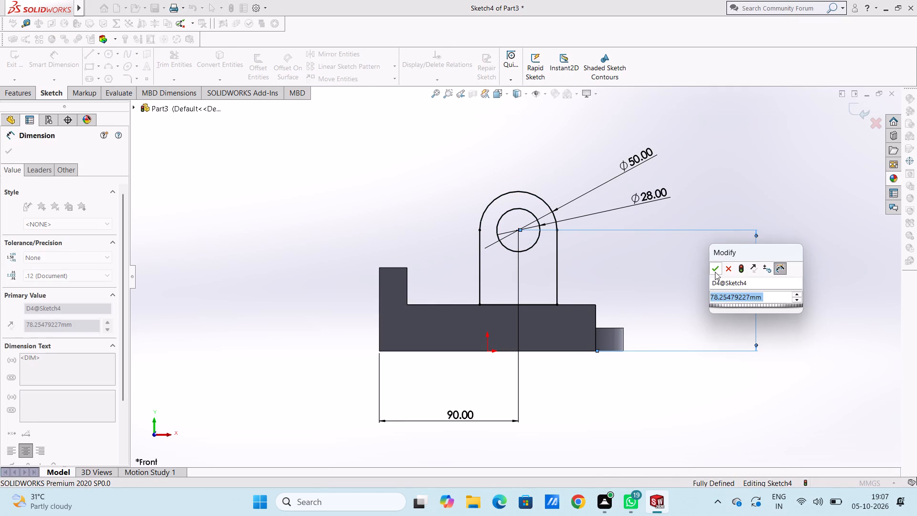
pyautogui.click(715, 272)
pyautogui.click(697, 271)
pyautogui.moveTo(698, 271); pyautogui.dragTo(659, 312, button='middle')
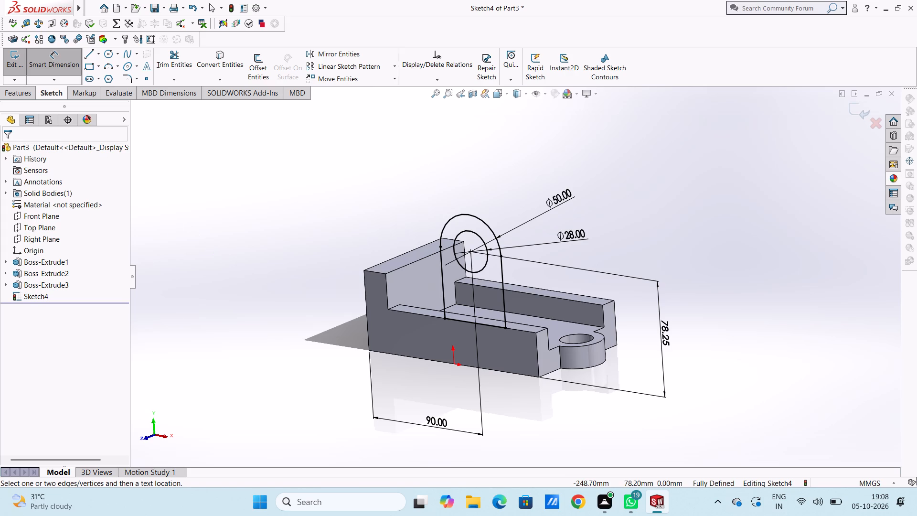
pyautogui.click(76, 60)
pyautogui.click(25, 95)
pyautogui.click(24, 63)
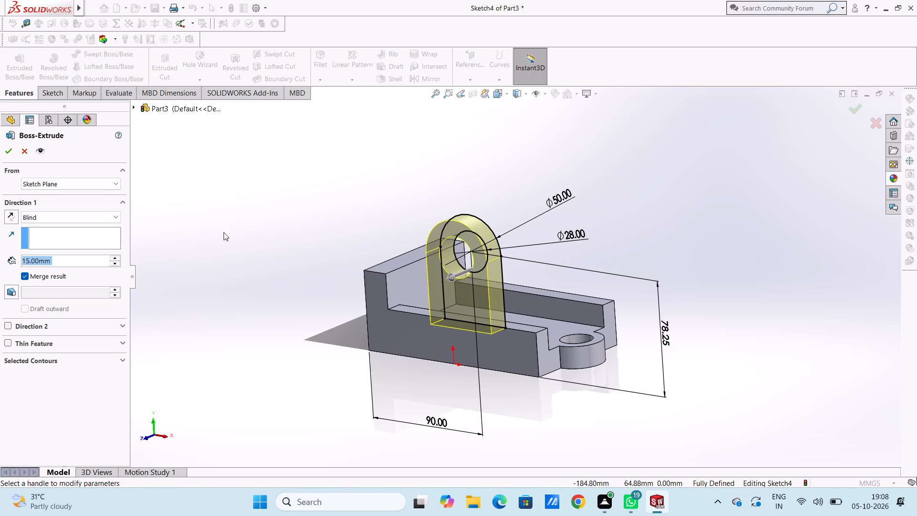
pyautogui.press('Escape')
# Extend the arched profile to the side face's bottom edge with two 30 mm vertical lines and a 50 mm horizontal line between them.
pyautogui.hotkey('ctrl', '1')
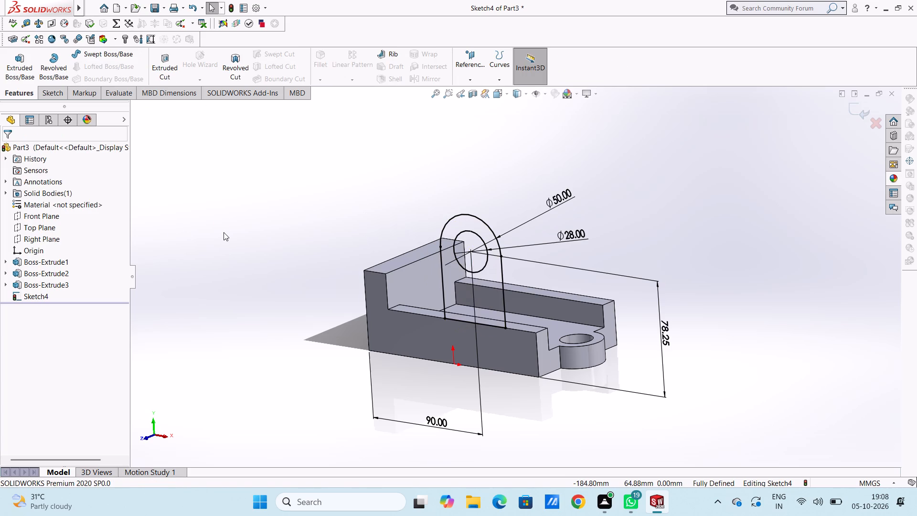
pyautogui.click(60, 95)
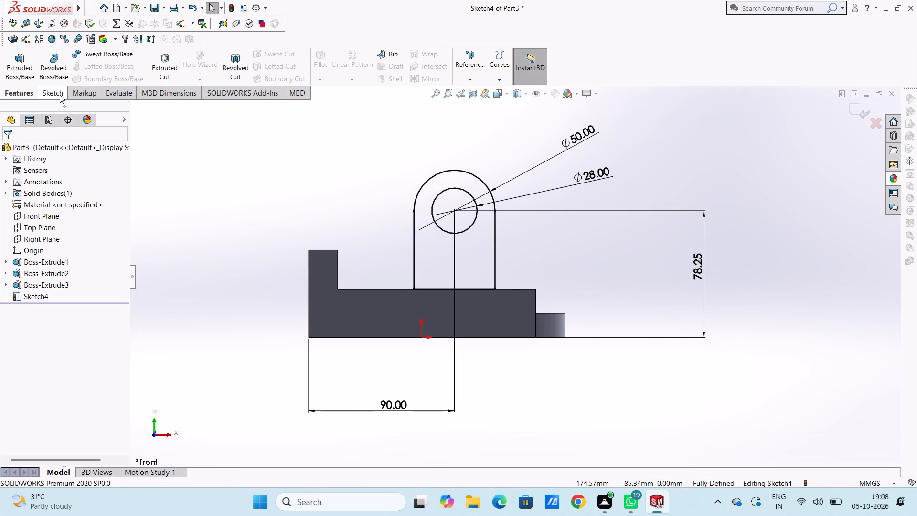
pyautogui.click(90, 54)
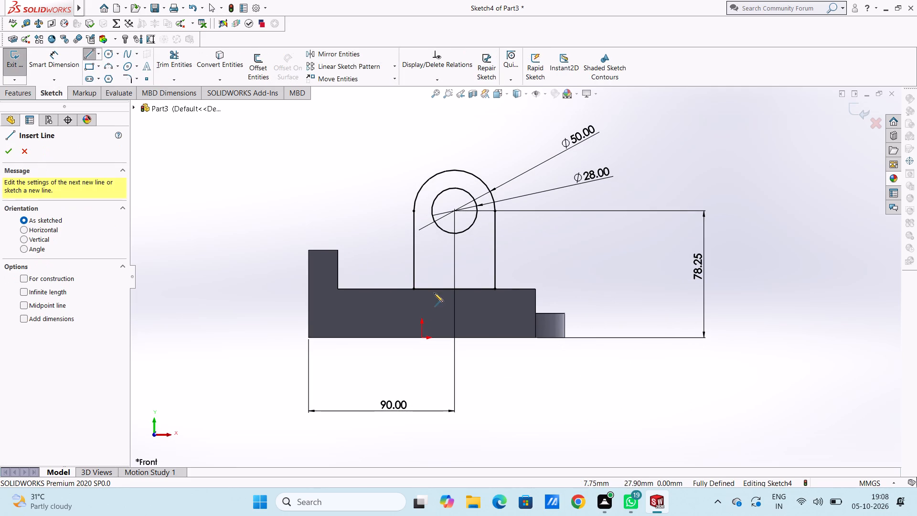
pyautogui.click(413, 291)
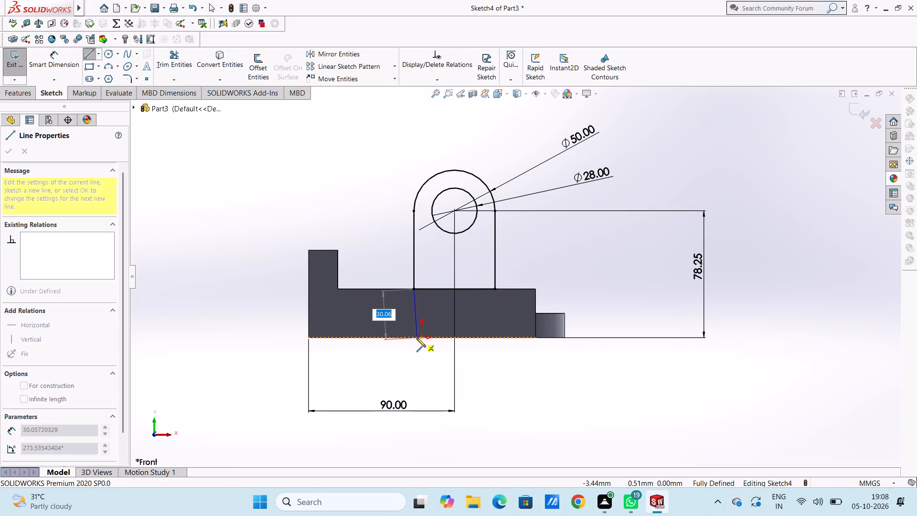
pyautogui.click(414, 338)
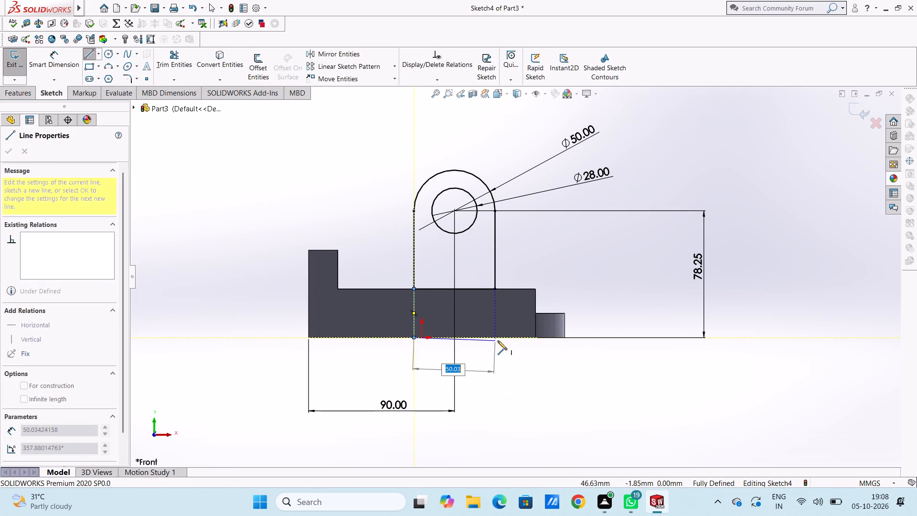
pyautogui.click(494, 338)
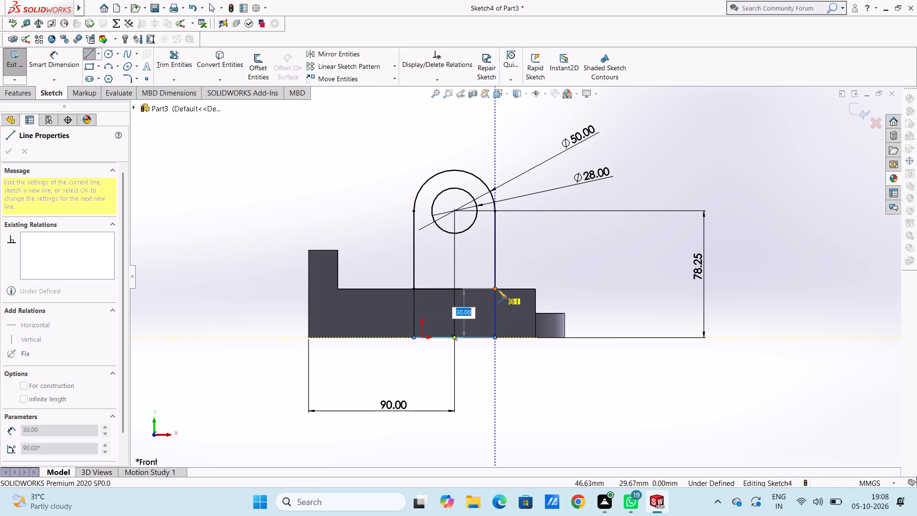
pyautogui.click(498, 290)
pyautogui.press('Escape')
pyautogui.press('Escape')
pyautogui.press('Escape')
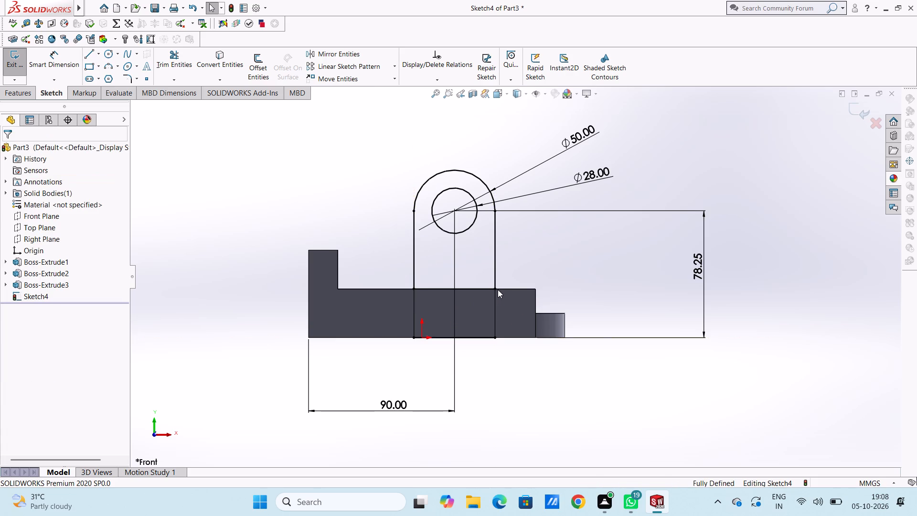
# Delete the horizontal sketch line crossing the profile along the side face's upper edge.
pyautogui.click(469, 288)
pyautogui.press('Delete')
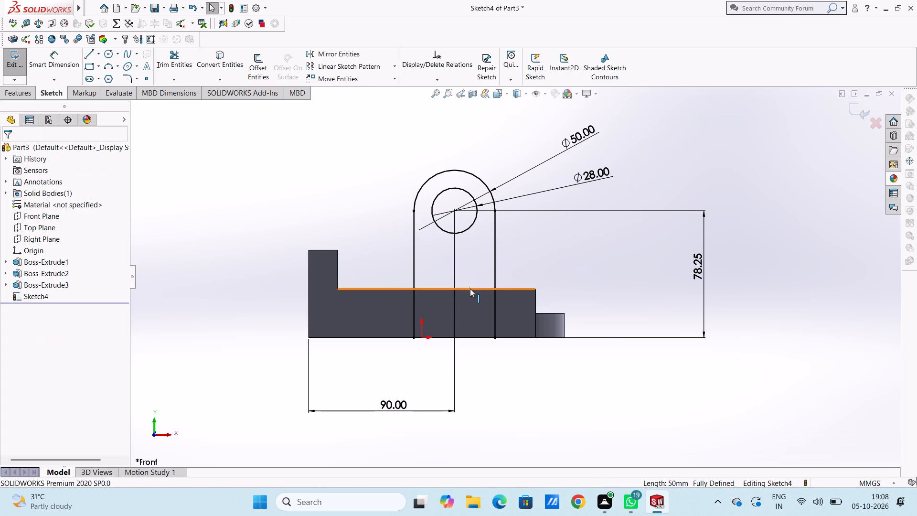
# Extrude the arched profile with its hole 22 mm, reversed so that it grows inward over the plate.
pyautogui.scroll(2, 465, 291)
pyautogui.moveTo(566, 254); pyautogui.dragTo(524, 282, button='middle')
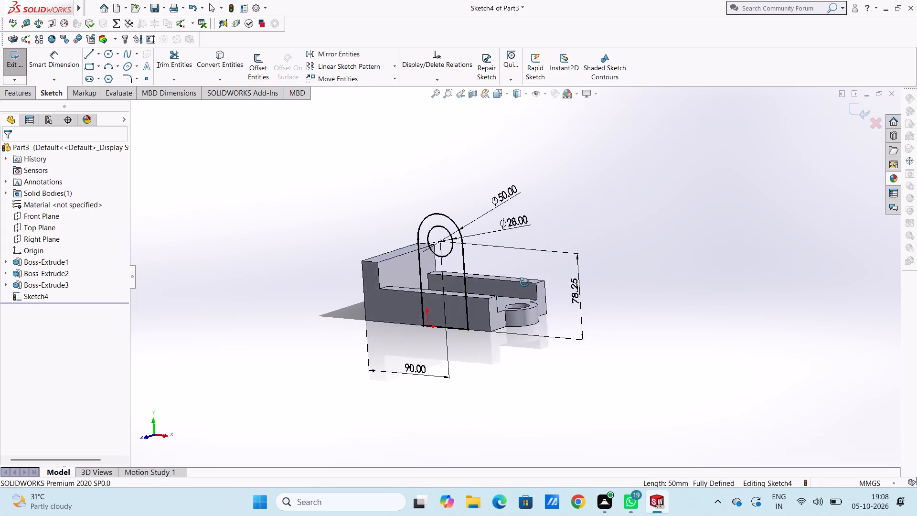
pyautogui.moveTo(524, 282); pyautogui.dragTo(514, 286, button='middle')
pyautogui.click(26, 96)
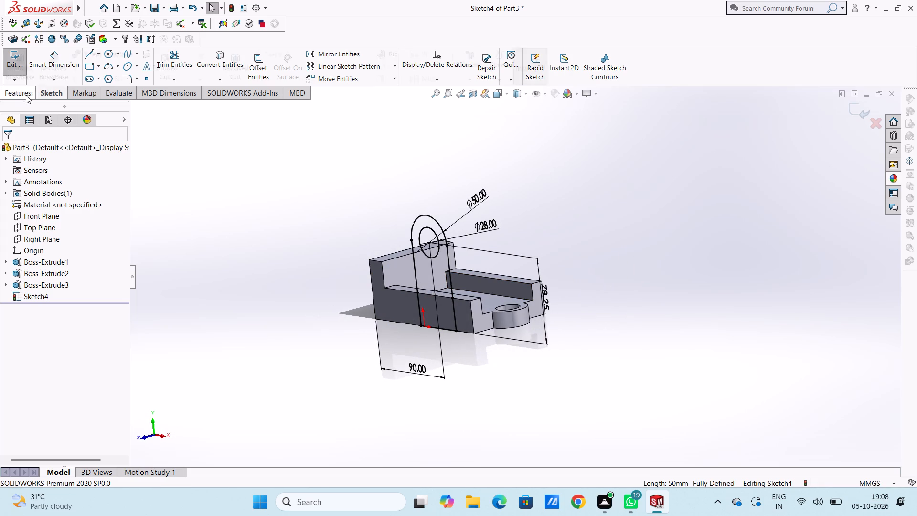
pyautogui.click(26, 65)
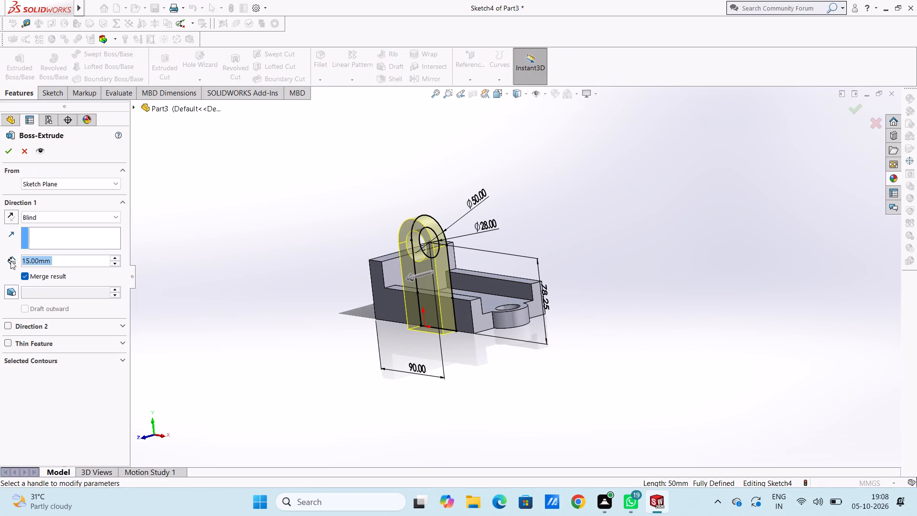
pyautogui.click(12, 216)
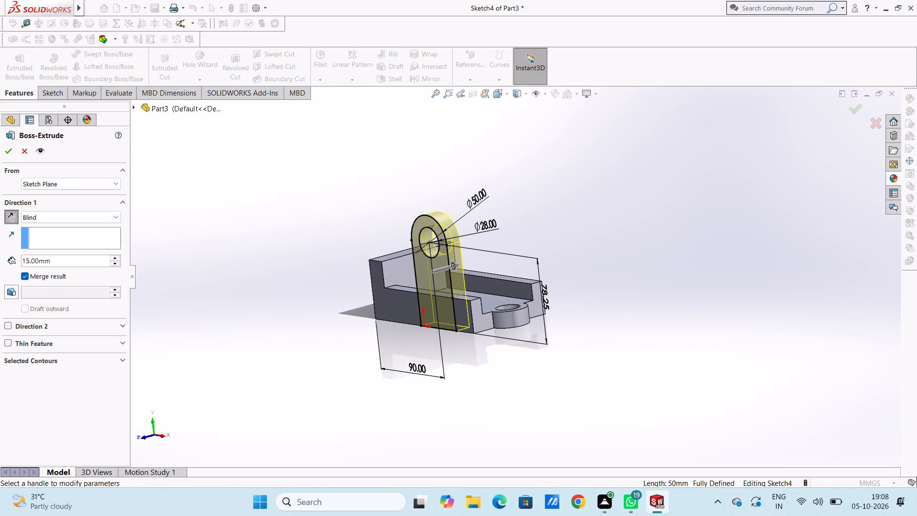
pyautogui.doubleClick(77, 260)
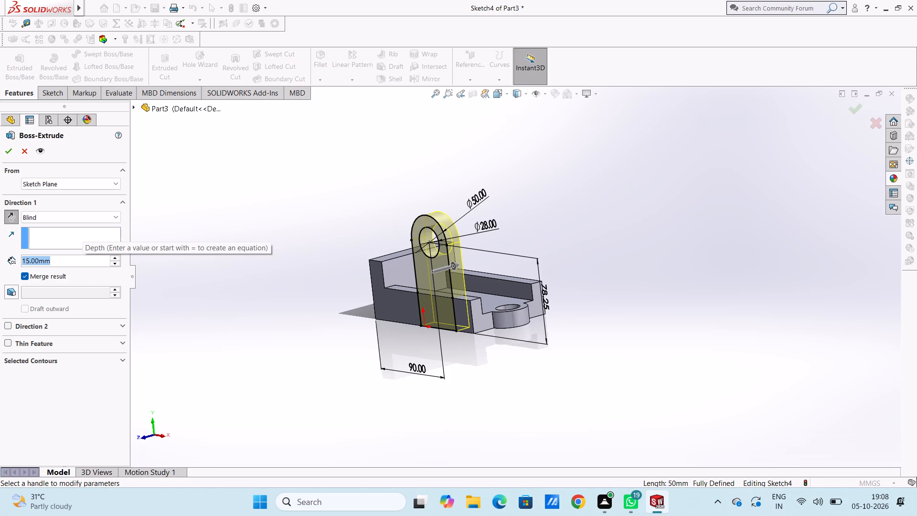
pyautogui.write('22')
pyautogui.press('Return')
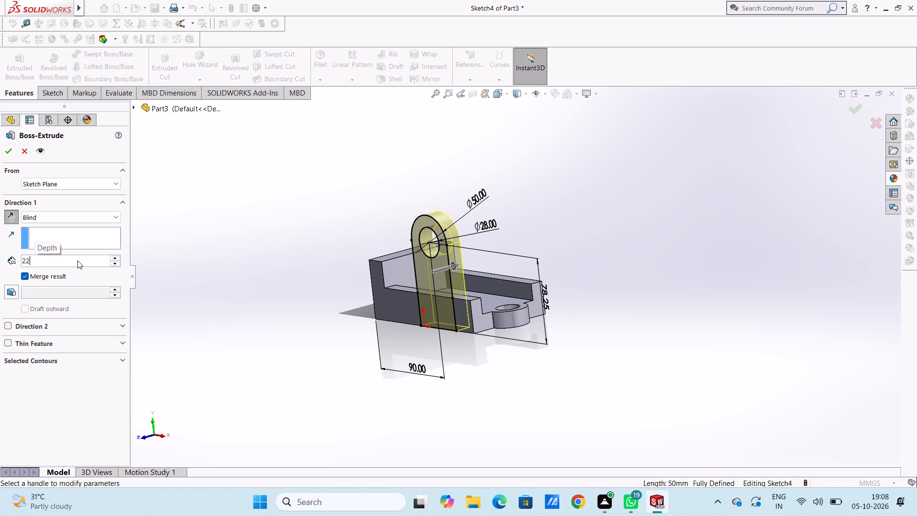
pyautogui.click(8, 156)
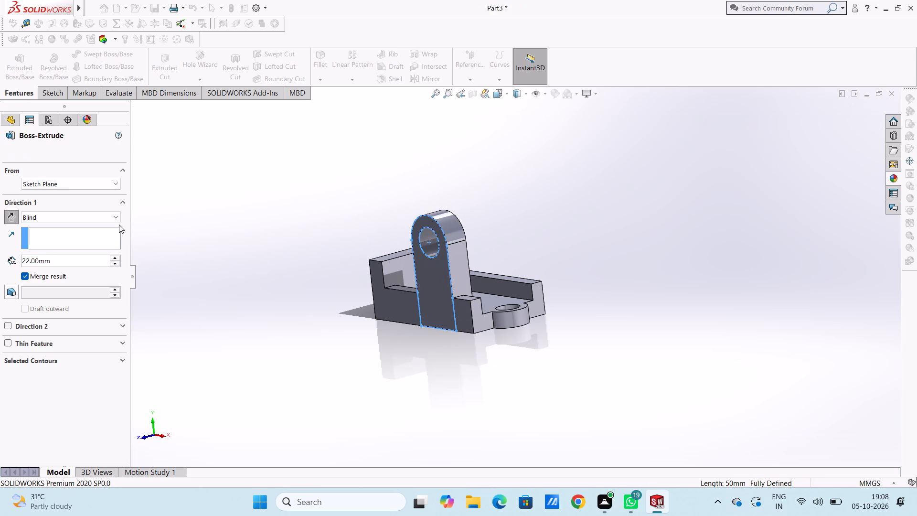
pyautogui.click(143, 235)
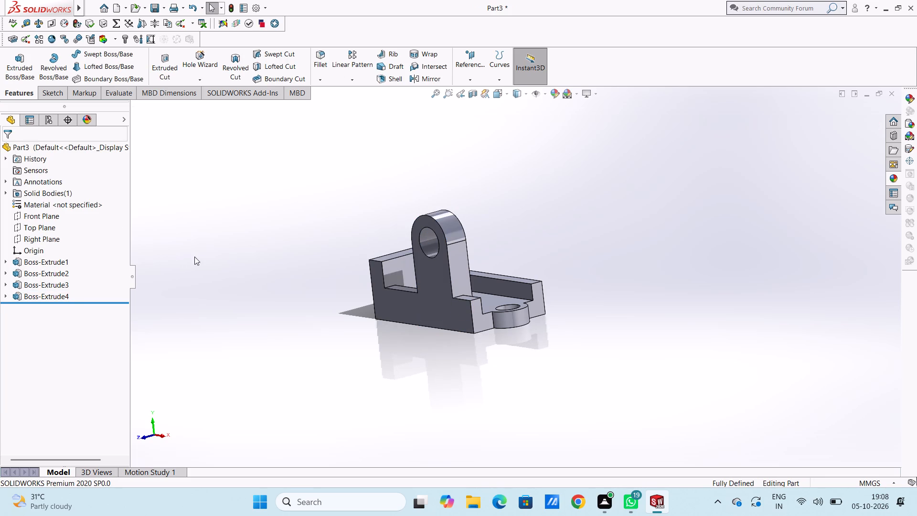
# Start a new sketch on the bracket's opposite long side face, viewed from the back.
pyautogui.moveTo(195, 257); pyautogui.dragTo(189, 212, button='middle')
pyautogui.scroll(2, 234, 265)
pyautogui.moveTo(247, 285); pyautogui.dragTo(242, 413, button='middle')
pyautogui.moveTo(266, 322); pyautogui.dragTo(249, 318, button='middle')
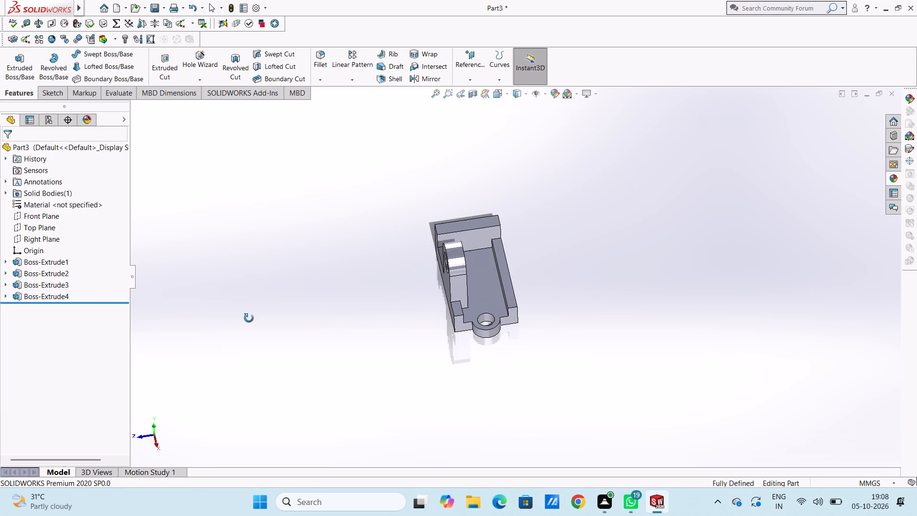
pyautogui.moveTo(249, 318); pyautogui.dragTo(235, 310, button='middle')
pyautogui.moveTo(235, 309); pyautogui.dragTo(277, 304, button='middle')
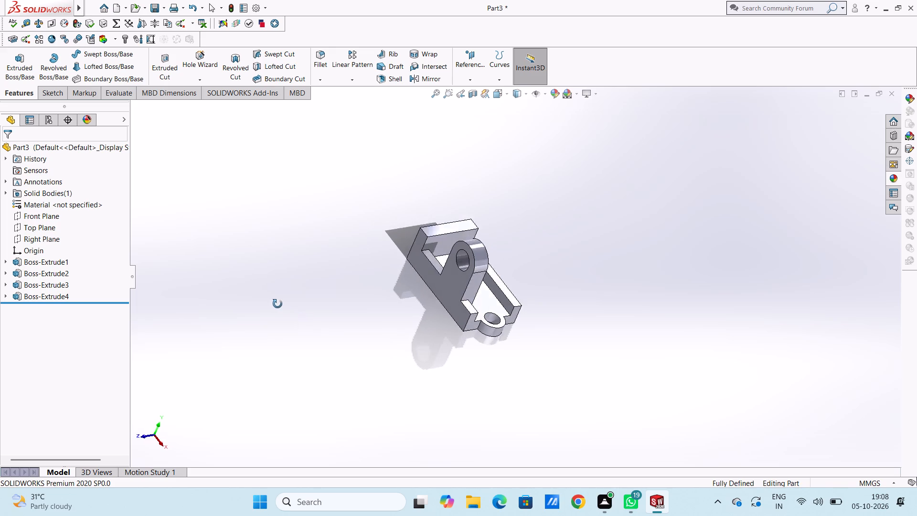
pyautogui.moveTo(277, 304); pyautogui.dragTo(276, 303, button='middle')
pyautogui.hotkey('ctrl', '3')
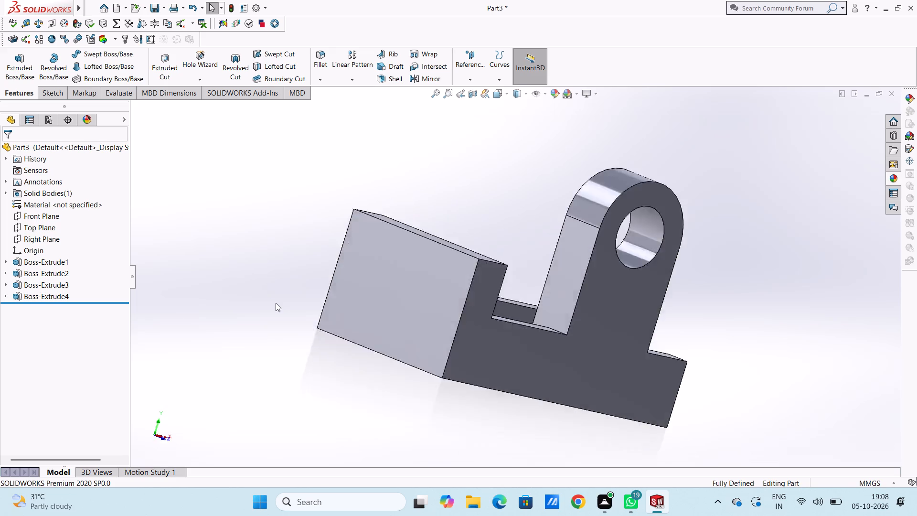
pyautogui.hotkey('ctrl', '4')
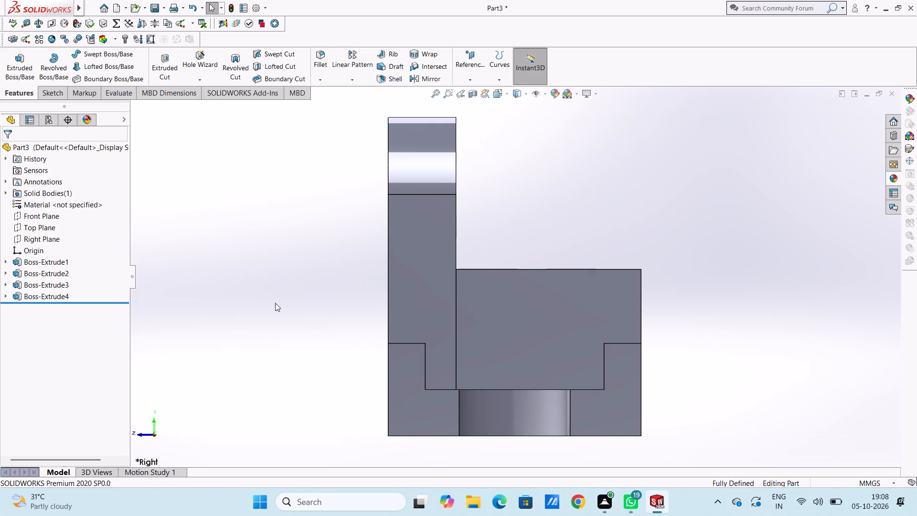
pyautogui.hotkey('ctrl', '2')
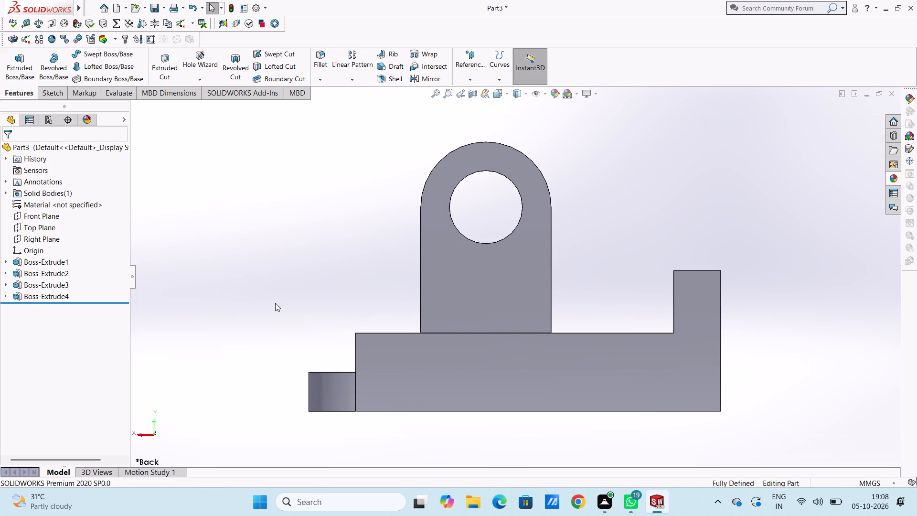
pyautogui.click(438, 362)
pyautogui.click(477, 338)
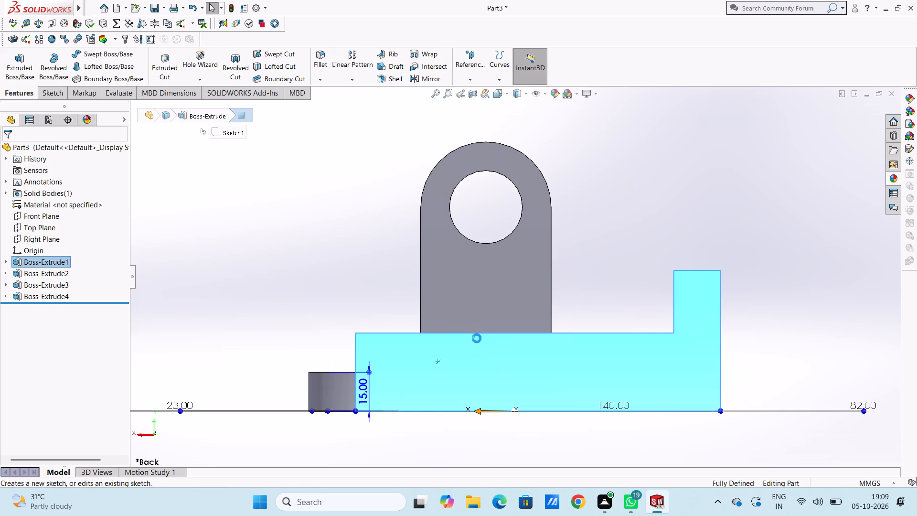
pyautogui.click(392, 285)
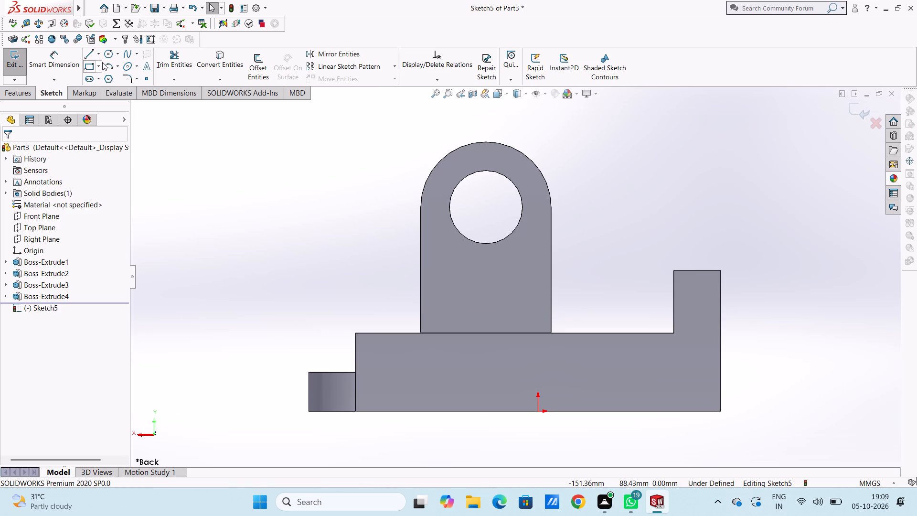
# Sketch a 14 mm radius circle over the existing support's hole and a 25 mm radius arc along its rounded top.
pyautogui.click(106, 57)
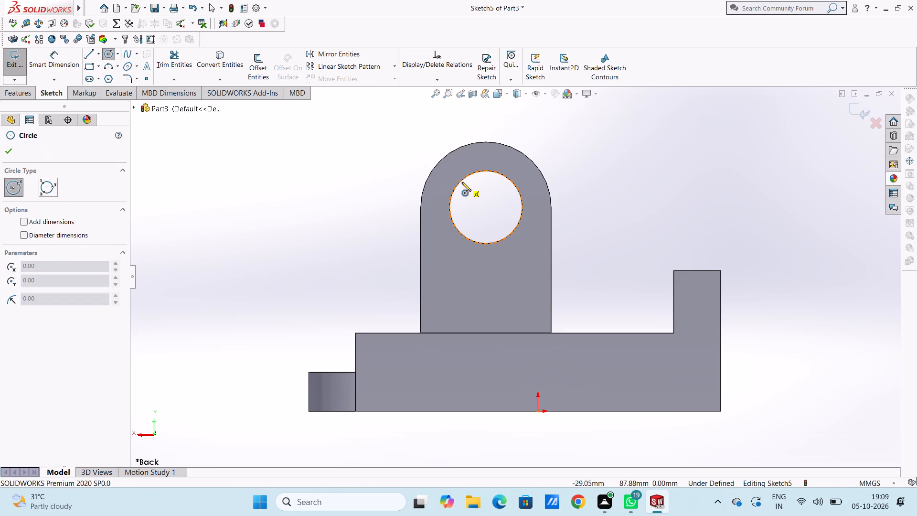
pyautogui.click(486, 205)
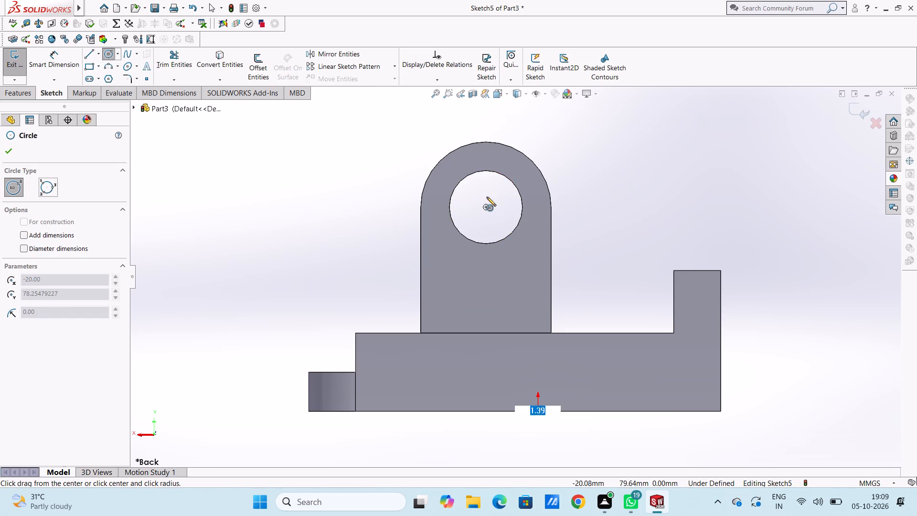
pyautogui.click(500, 174)
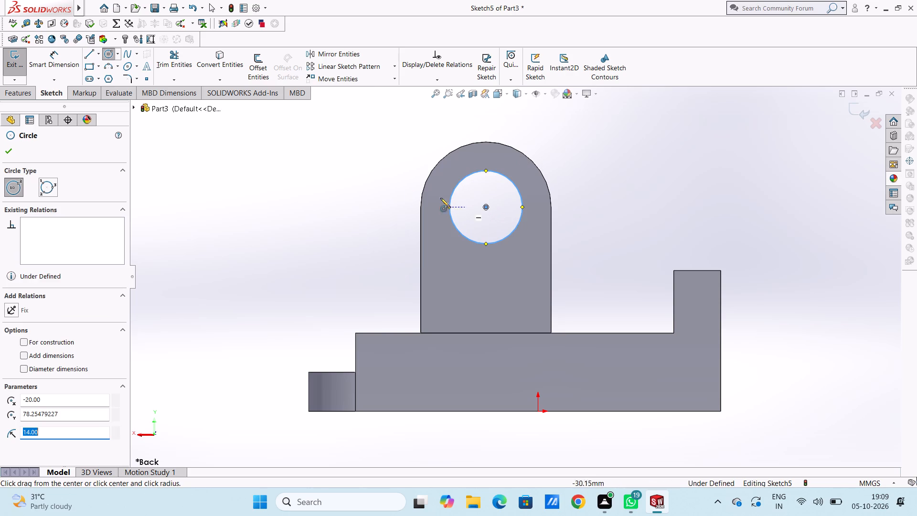
pyautogui.click(7, 152)
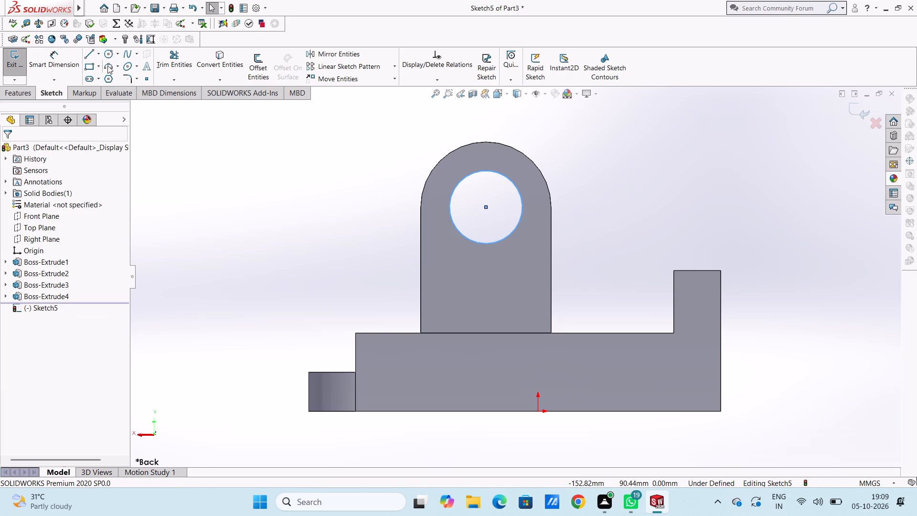
pyautogui.click(107, 65)
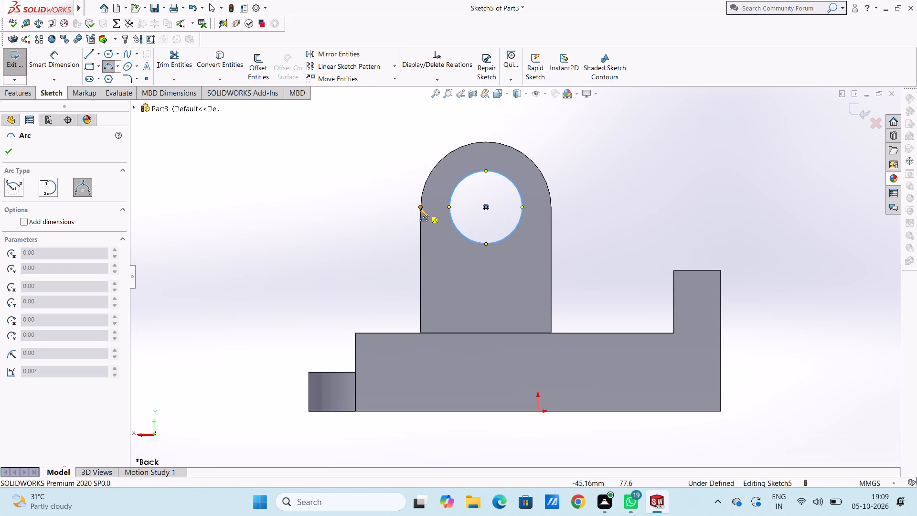
pyautogui.click(420, 208)
pyautogui.click(550, 207)
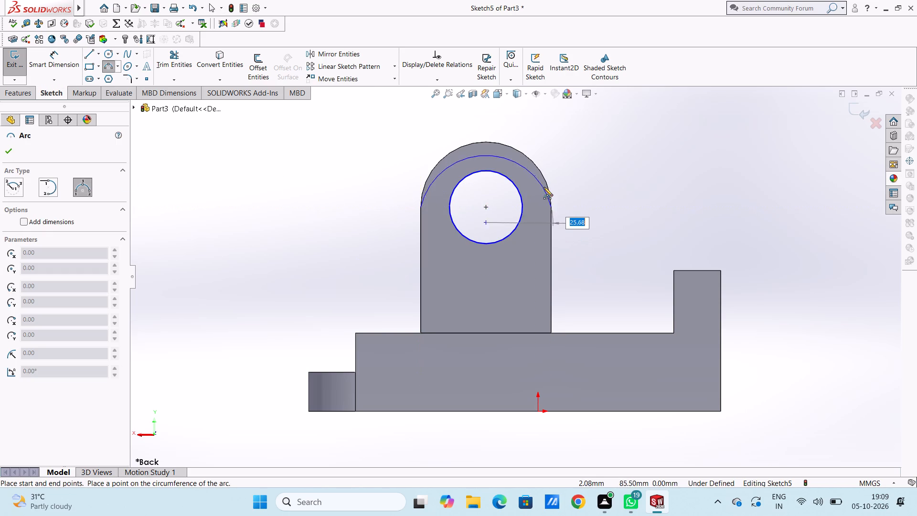
pyautogui.click(544, 180)
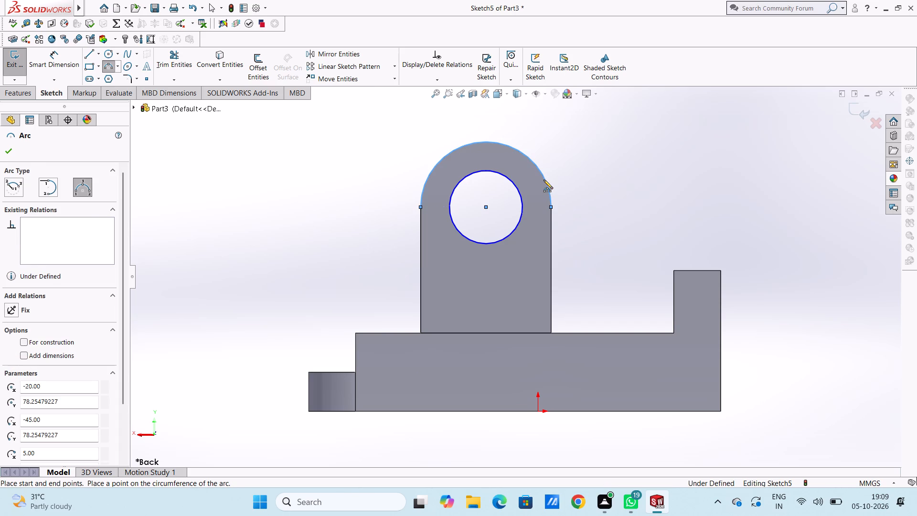
pyautogui.press('Escape')
pyautogui.press('Escape')
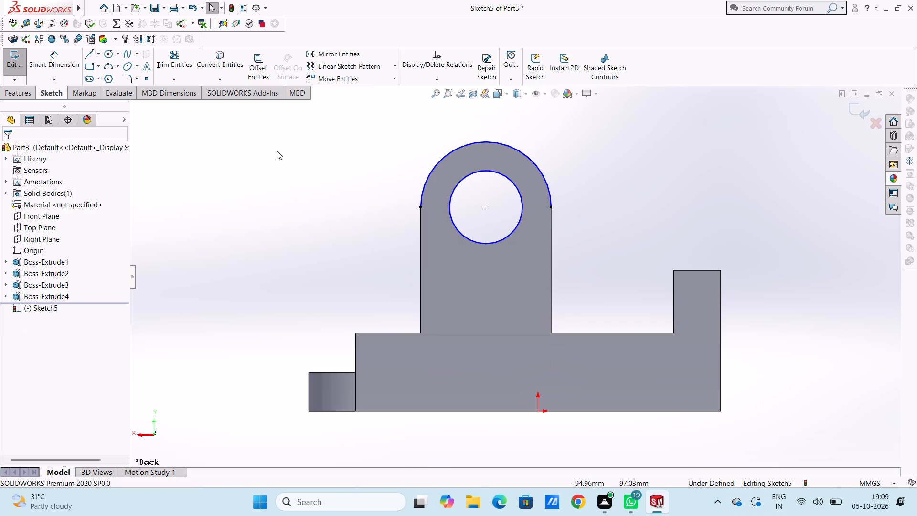
# Add a radius dimension to the arc and a diameter dimension to the circle.
pyautogui.click(48, 60)
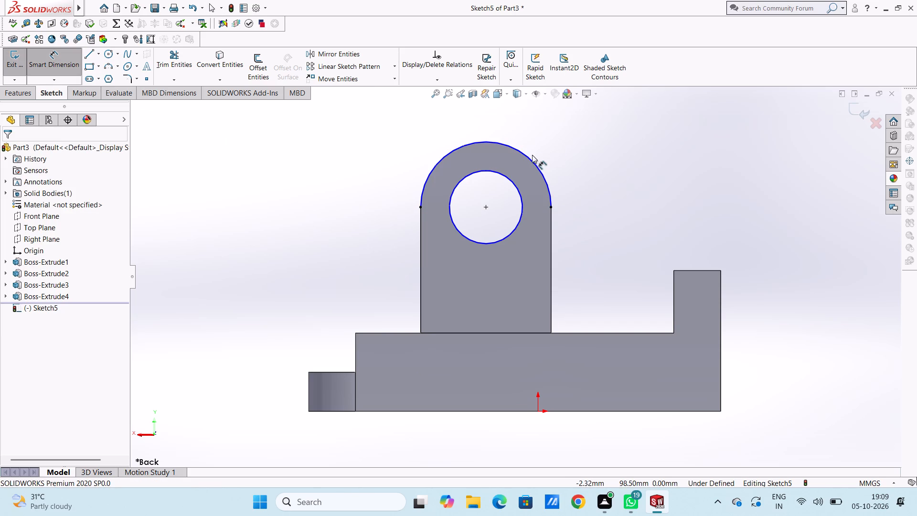
pyautogui.click(532, 160)
pyautogui.click(605, 124)
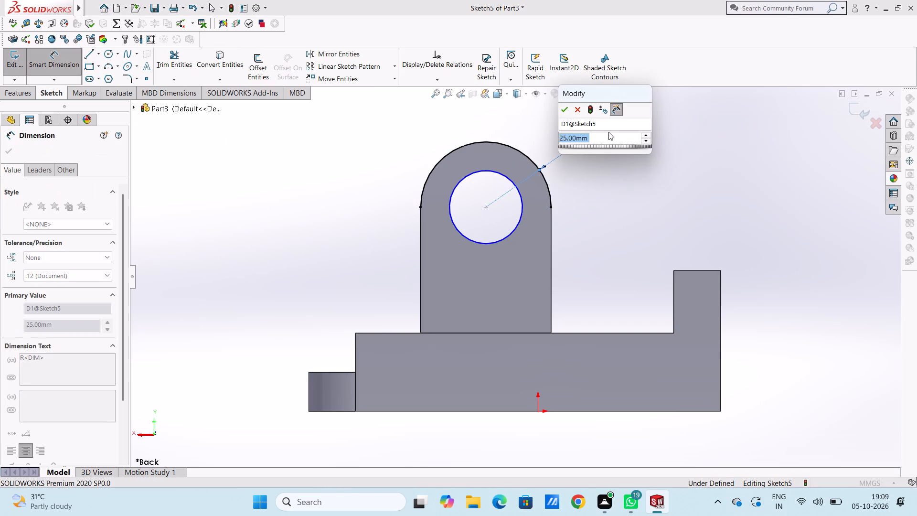
pyautogui.click(566, 108)
pyautogui.click(559, 120)
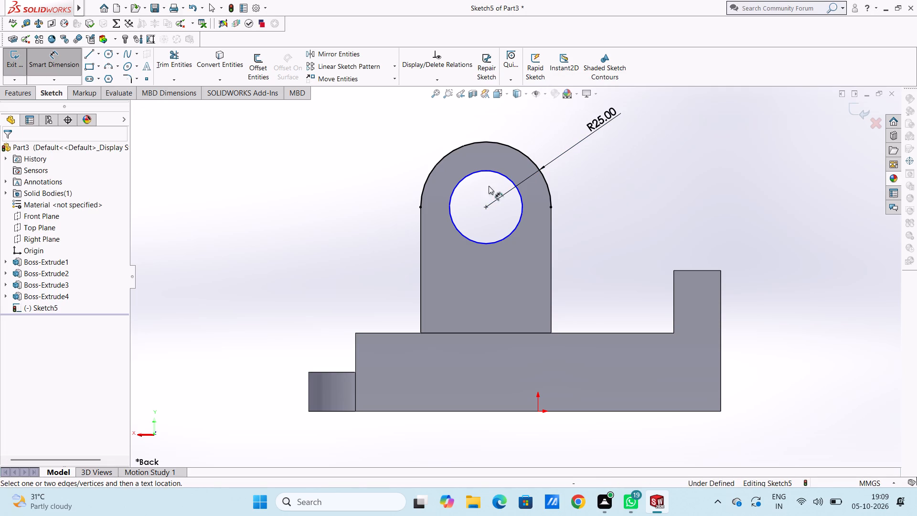
pyautogui.click(473, 172)
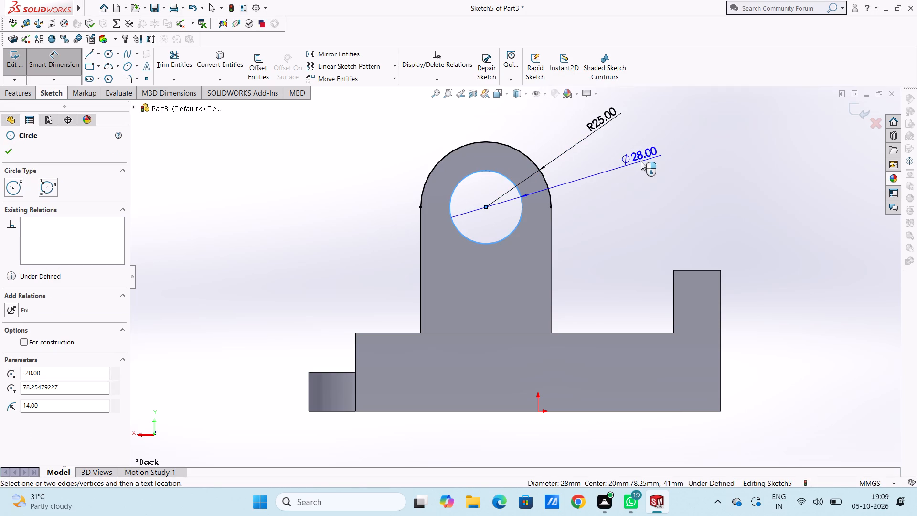
pyautogui.click(641, 161)
pyautogui.click(603, 150)
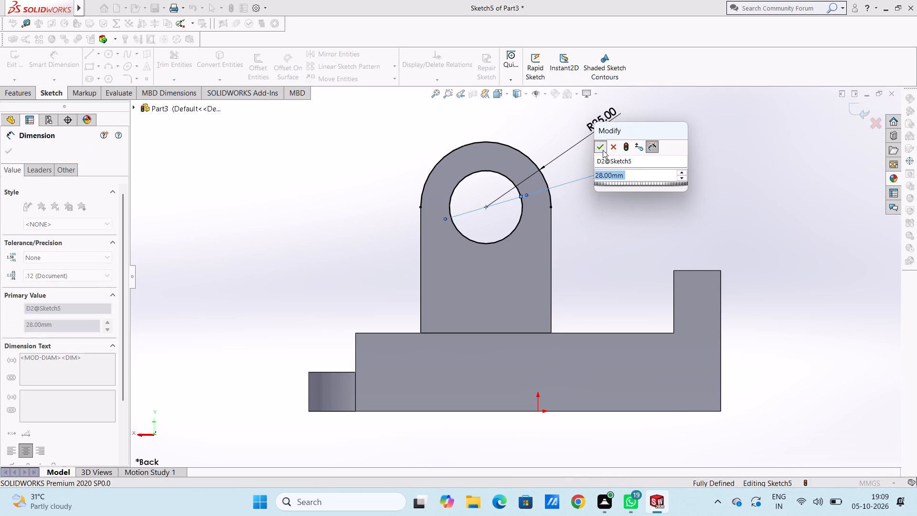
pyautogui.click(590, 152)
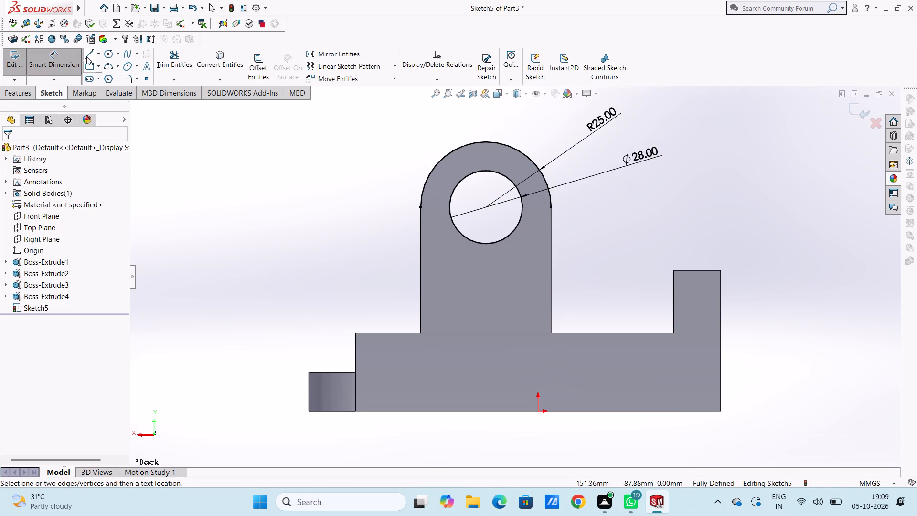
# Close the arched profile with two vertical lines of about 78.25 mm down to the bottom edge and a 50 mm horizontal line between them.
pyautogui.click(86, 56)
pyautogui.click(421, 208)
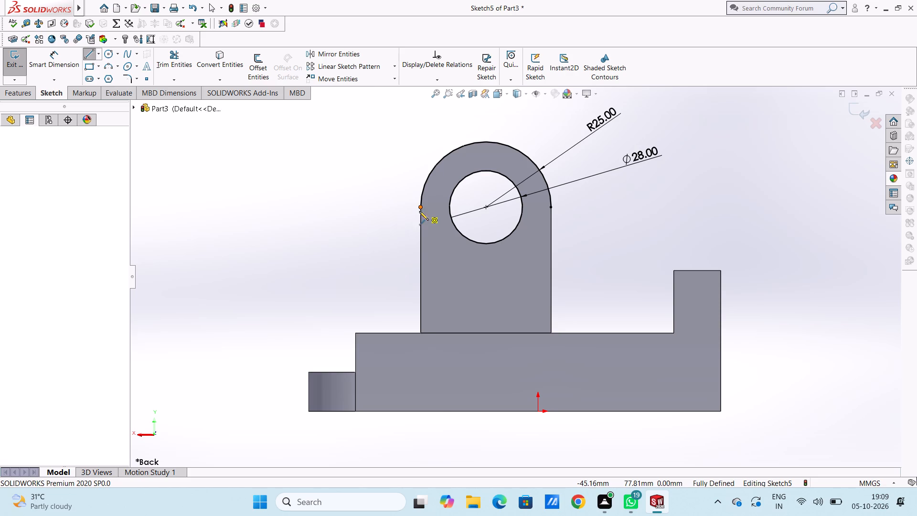
pyautogui.click(420, 411)
pyautogui.click(549, 189)
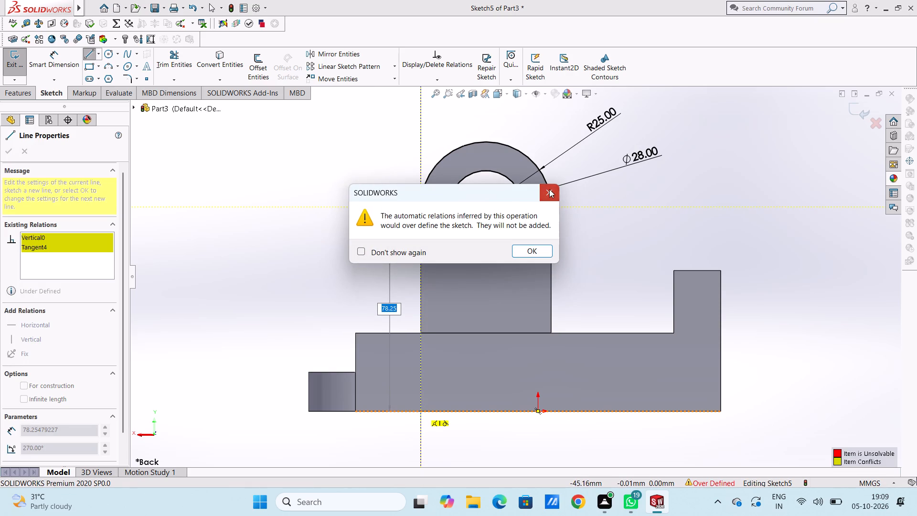
pyautogui.click(552, 413)
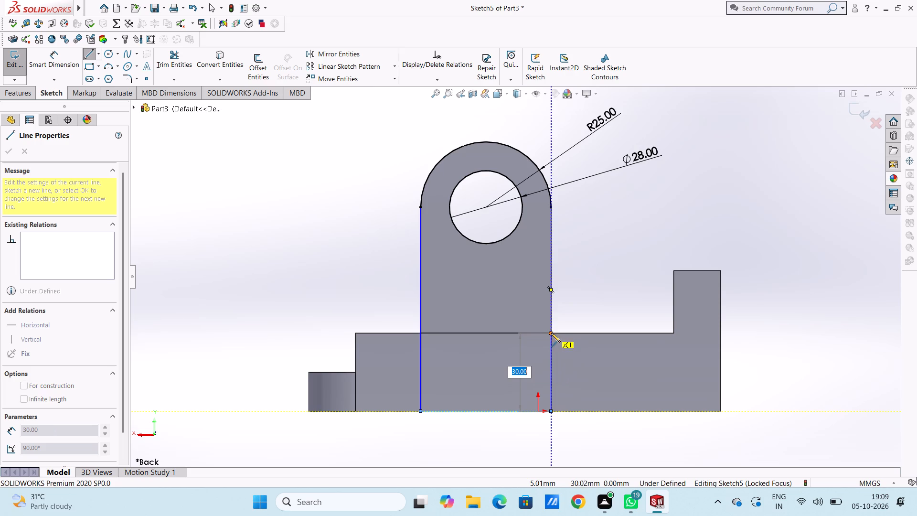
pyautogui.click(549, 208)
pyautogui.press('Escape')
pyautogui.press('Escape')
pyautogui.press('Escape')
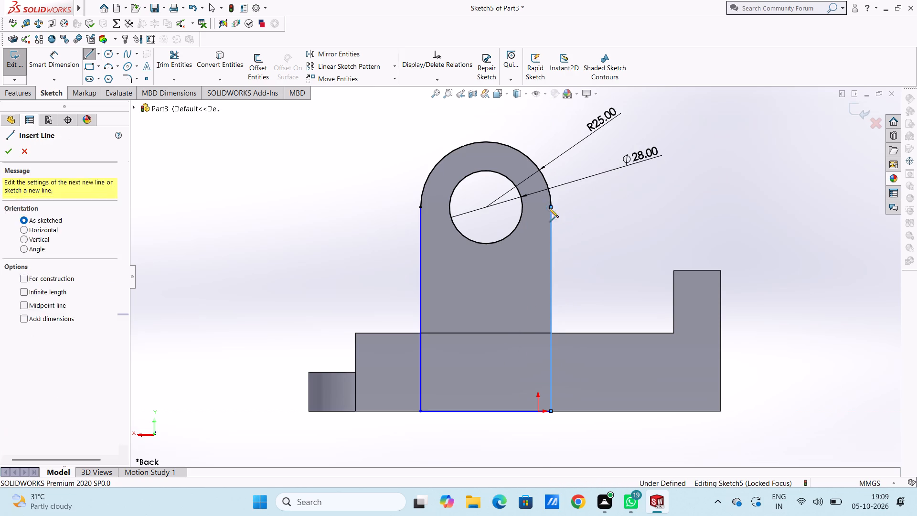
# Dimension the length of the arched profile's free vertical side line and the length of its bottom line.
pyautogui.scroll(1, 549, 208)
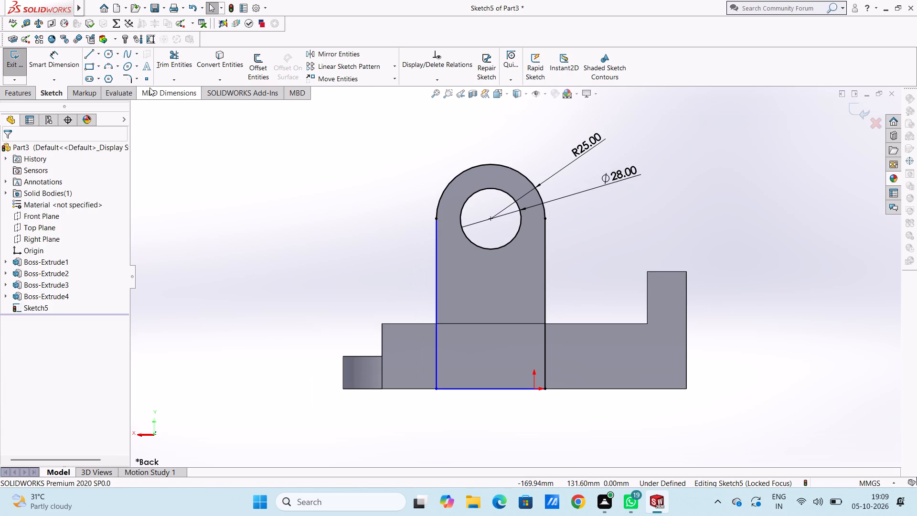
pyautogui.click(53, 54)
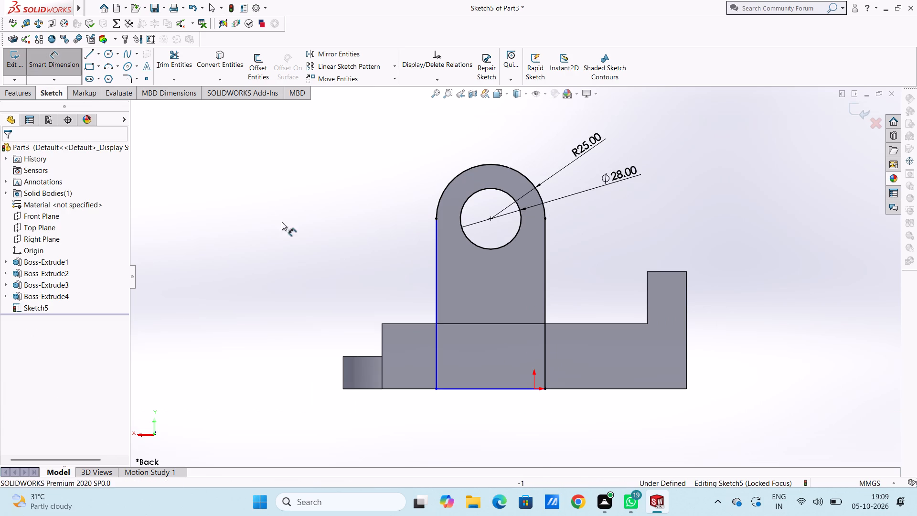
pyautogui.click(435, 269)
pyautogui.click(310, 271)
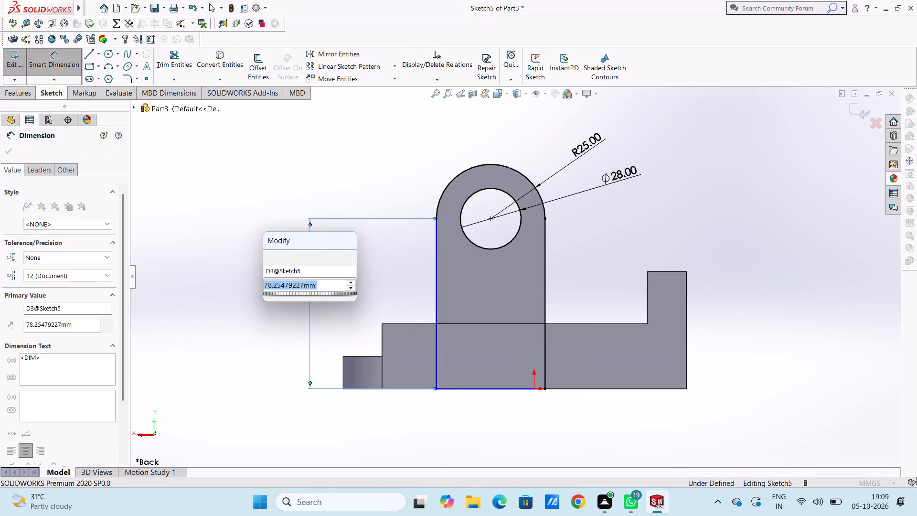
pyautogui.click(270, 259)
pyautogui.click(265, 262)
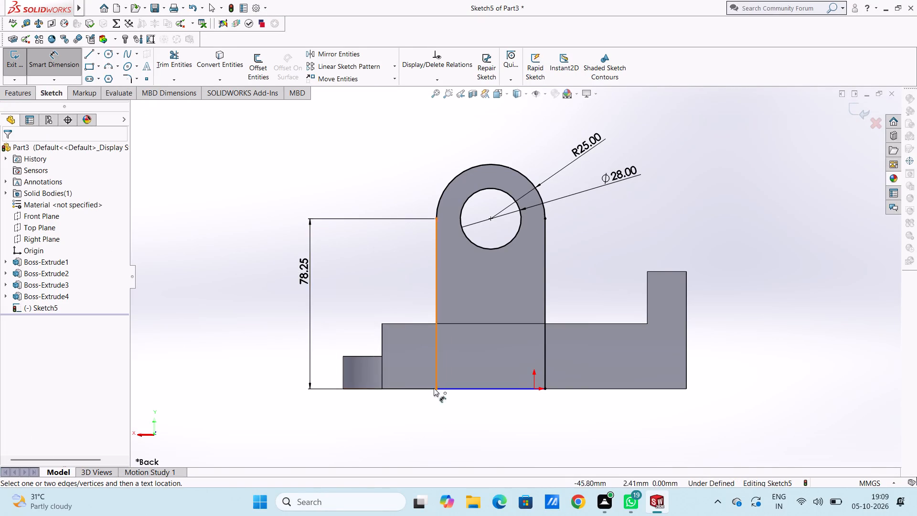
pyautogui.scroll(2, 445, 446)
pyautogui.scroll(-1, 510, 398)
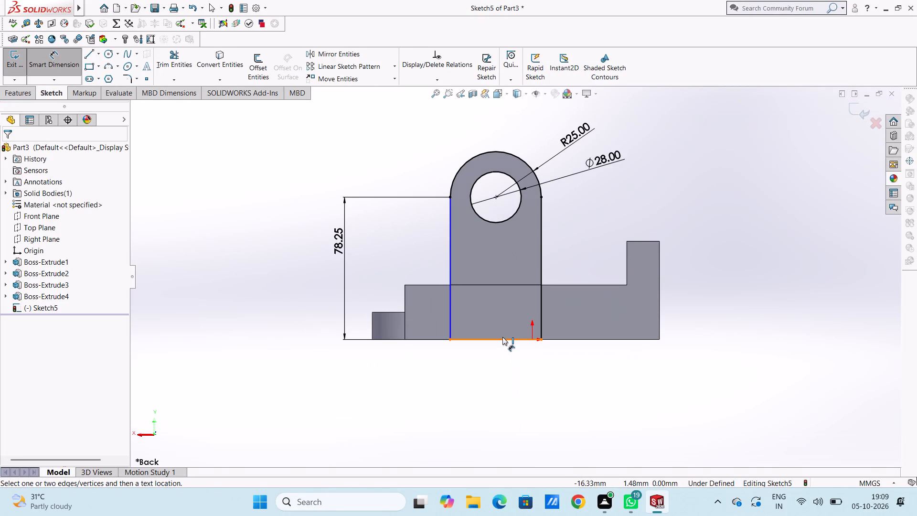
pyautogui.click(502, 337)
pyautogui.click(489, 400)
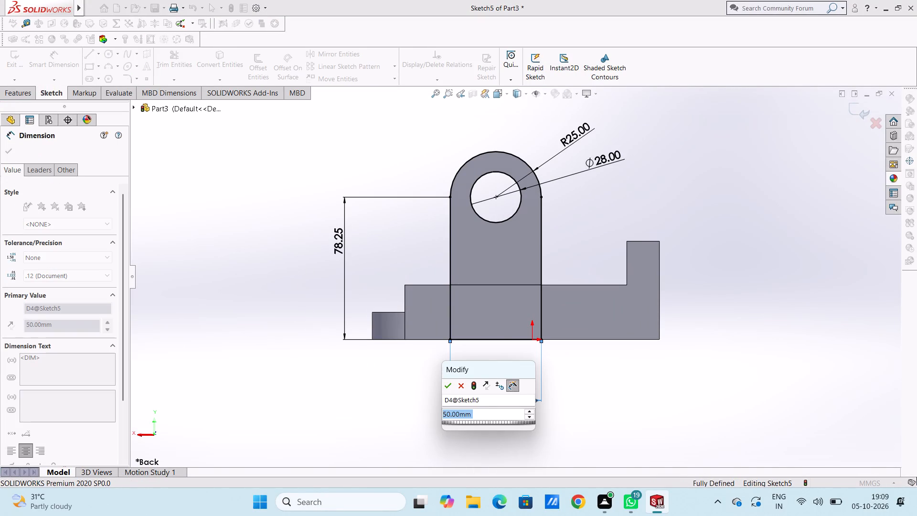
pyautogui.click(448, 388)
pyautogui.click(409, 395)
# Extrude the arched profile with its hole 22 mm, reversed inward over the plate and merged with the bracket.
pyautogui.moveTo(280, 298); pyautogui.dragTo(363, 379, button='middle')
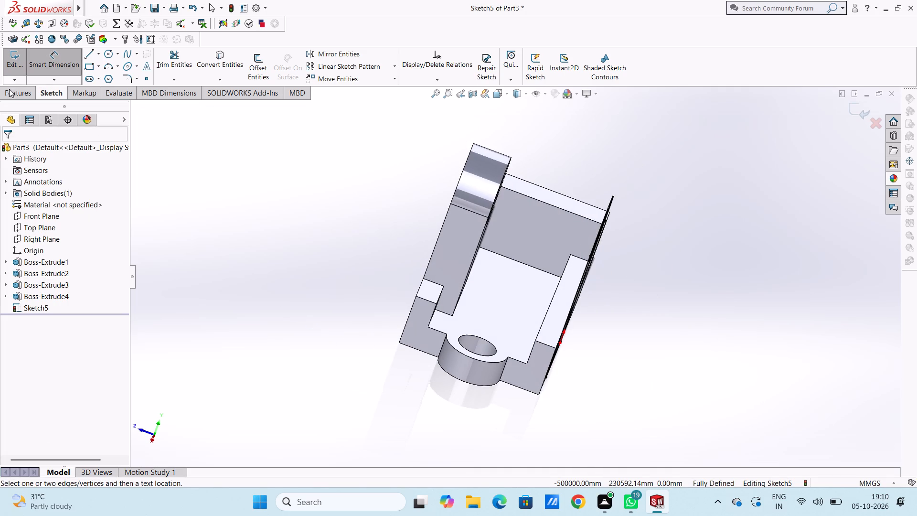
pyautogui.click(49, 67)
pyautogui.click(19, 95)
pyautogui.click(16, 61)
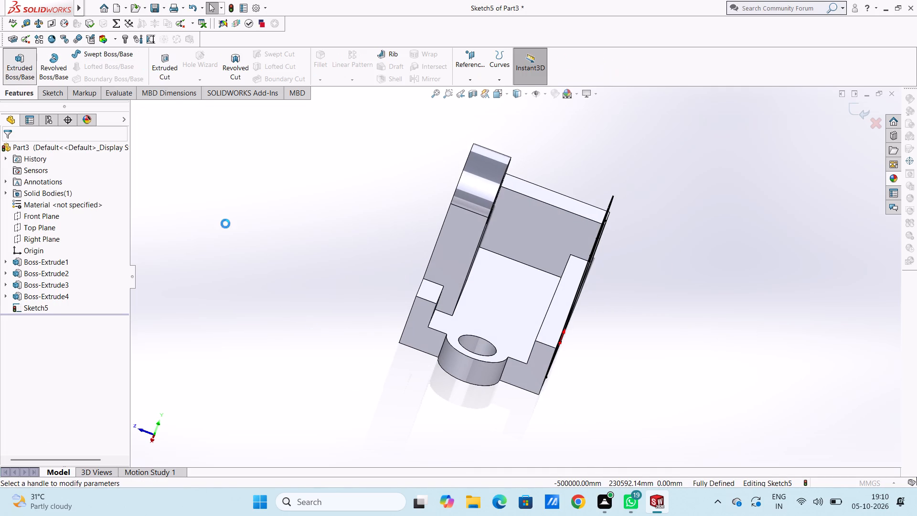
pyautogui.scroll(1, 320, 318)
pyautogui.moveTo(311, 303); pyautogui.dragTo(285, 276, button='middle')
pyautogui.click(9, 217)
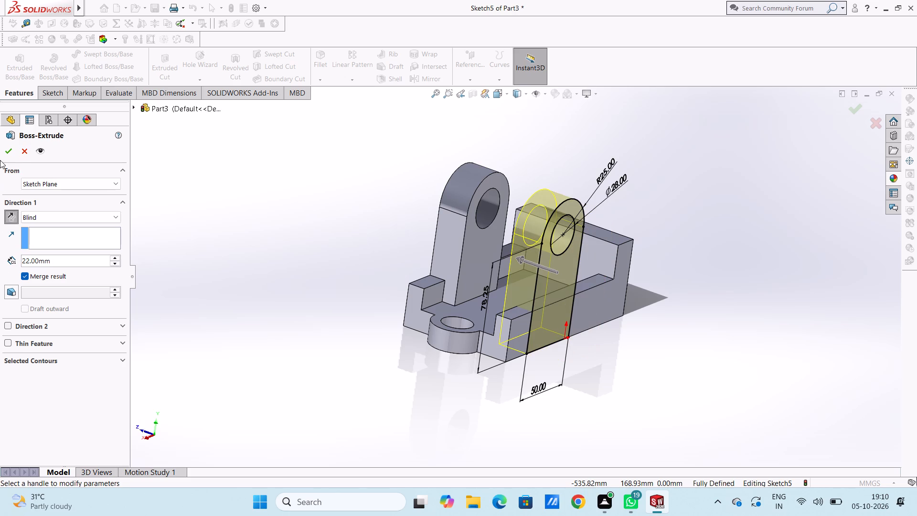
pyautogui.click(10, 154)
pyautogui.click(209, 253)
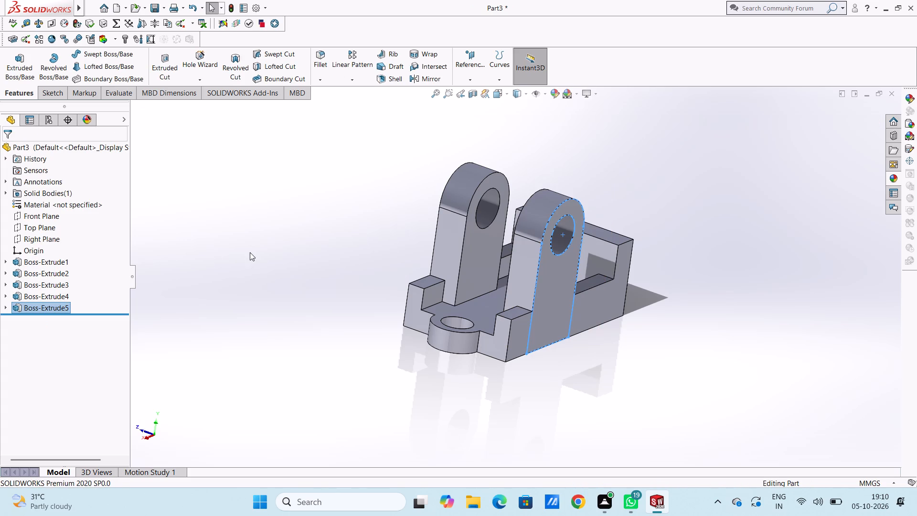
# Examine the bracket with its two arched supports from several angles.
pyautogui.moveTo(250, 252); pyautogui.dragTo(322, 327, button='middle')
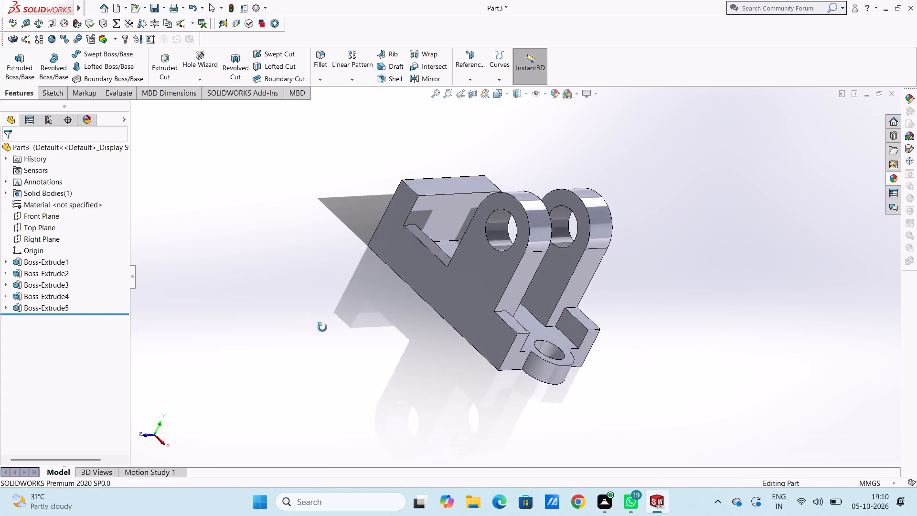
pyautogui.moveTo(322, 327); pyautogui.dragTo(299, 297, button='middle')
pyautogui.scroll(2, 299, 297)
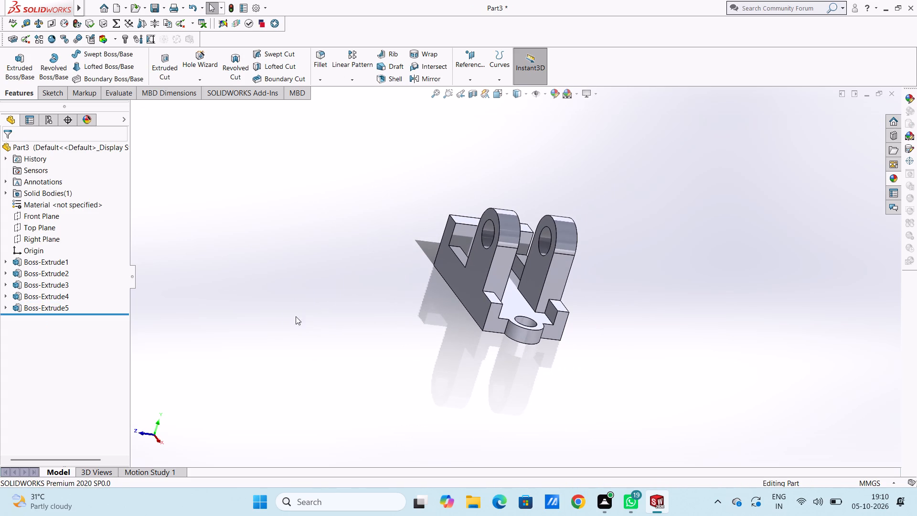
pyautogui.moveTo(228, 279); pyautogui.dragTo(264, 297, button='middle')
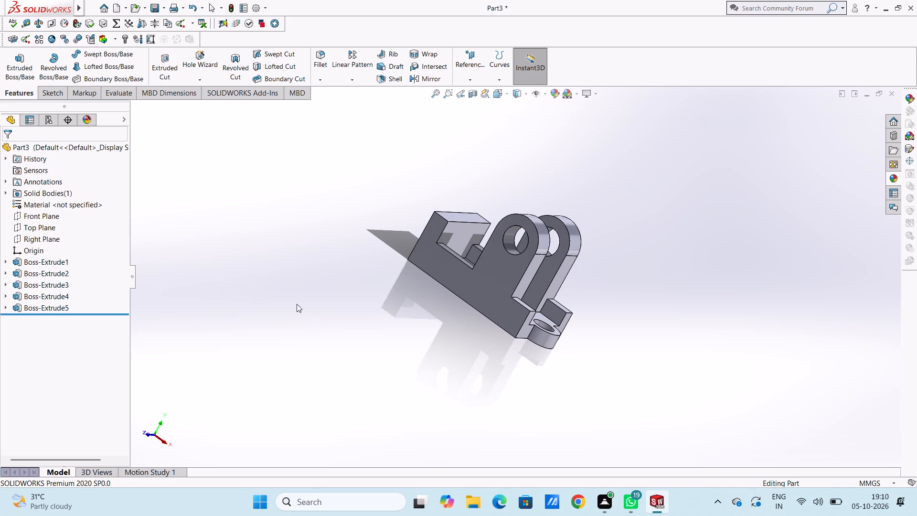
pyautogui.moveTo(252, 283); pyautogui.dragTo(247, 312, button='middle')
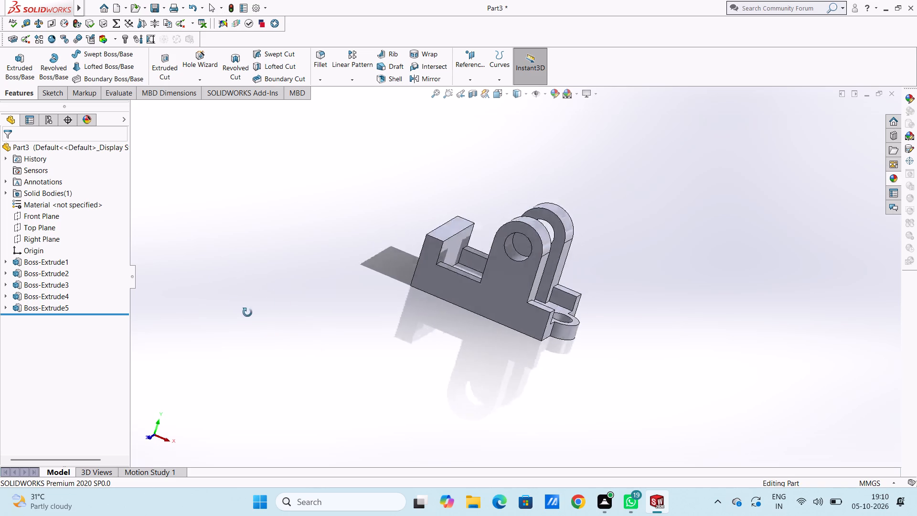
pyautogui.moveTo(247, 312); pyautogui.dragTo(236, 301, button='middle')
pyautogui.moveTo(315, 341); pyautogui.dragTo(290, 338, button='middle')
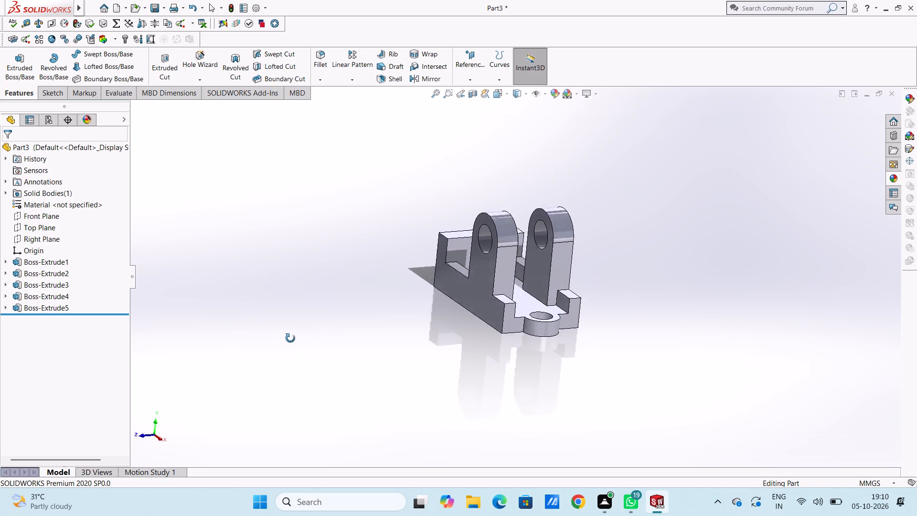
pyautogui.moveTo(290, 338); pyautogui.dragTo(297, 324, button='middle')
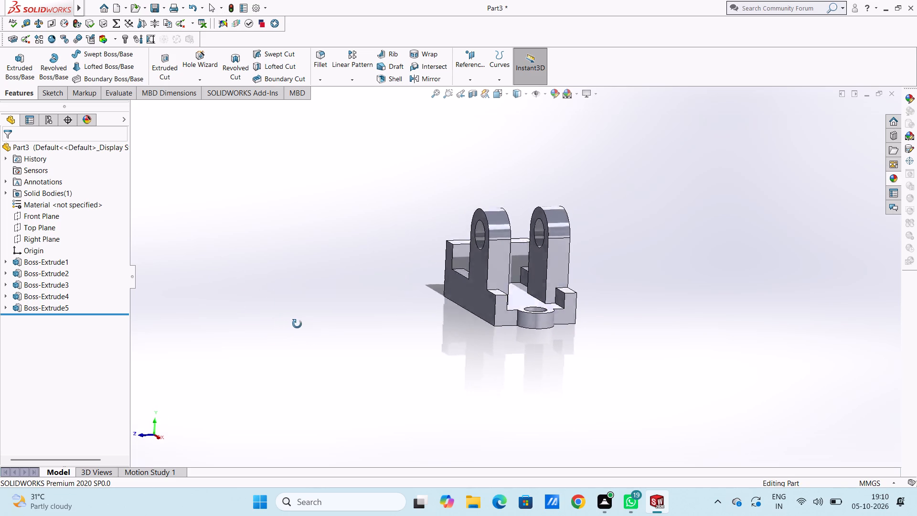
pyautogui.moveTo(297, 324); pyautogui.dragTo(306, 354, button='middle')
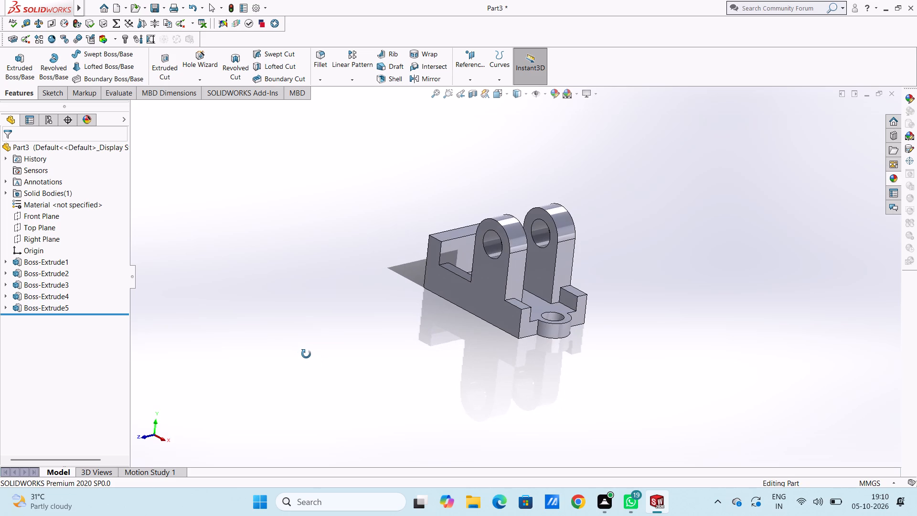
pyautogui.moveTo(306, 354); pyautogui.dragTo(313, 358, button='middle')
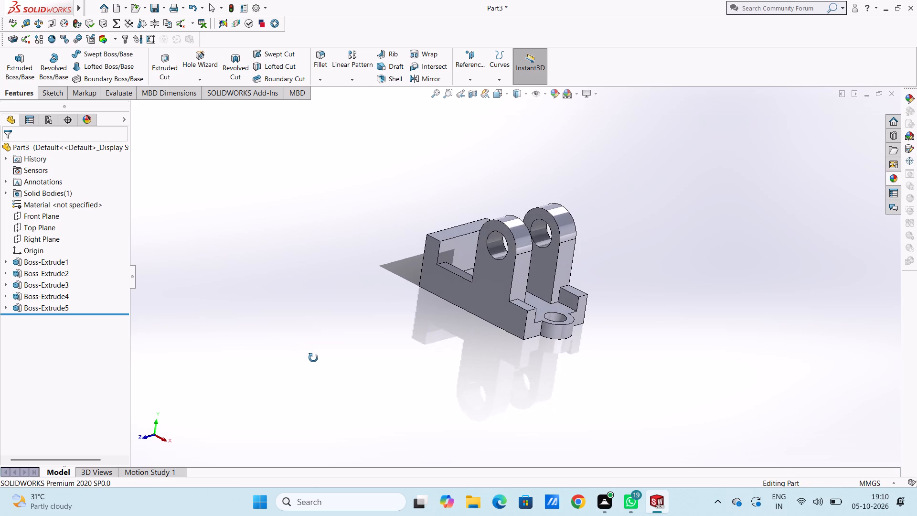
pyautogui.moveTo(313, 358); pyautogui.dragTo(338, 373, button='middle')
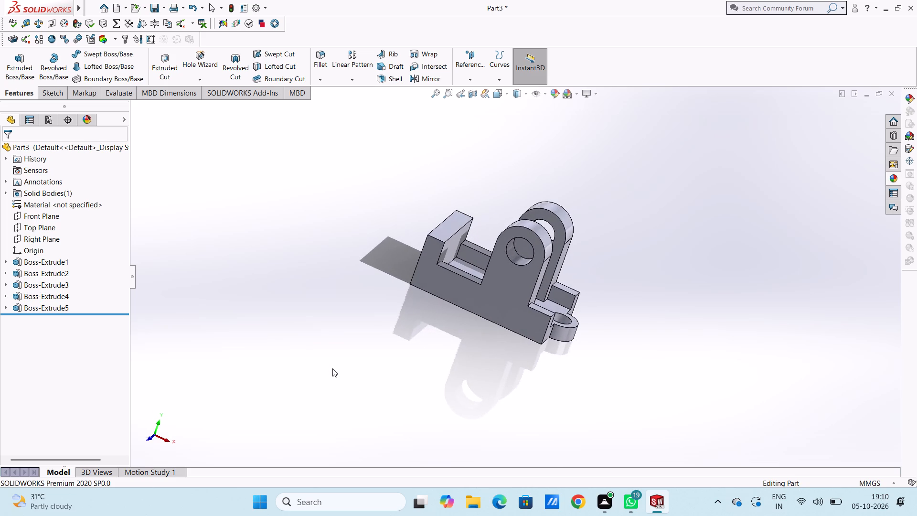
pyautogui.moveTo(332, 368); pyautogui.dragTo(326, 354, button='middle')
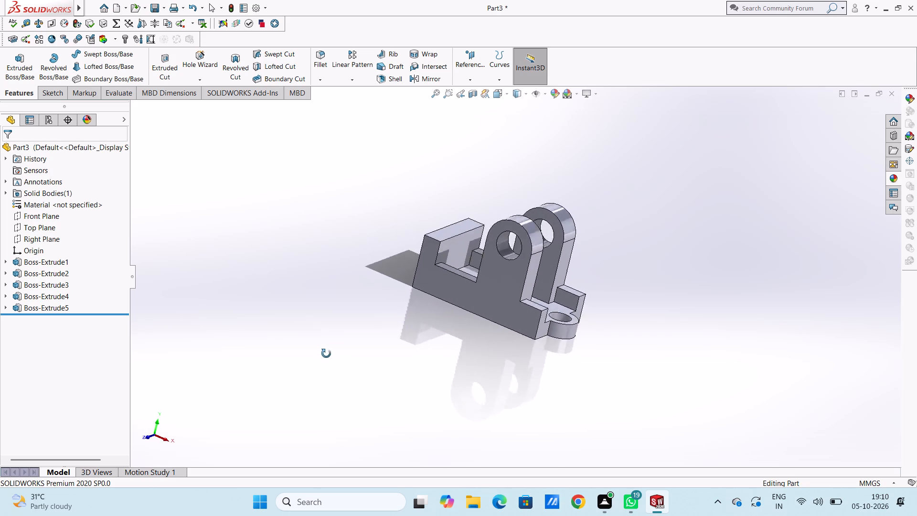
pyautogui.moveTo(326, 354); pyautogui.dragTo(341, 361, button='middle')
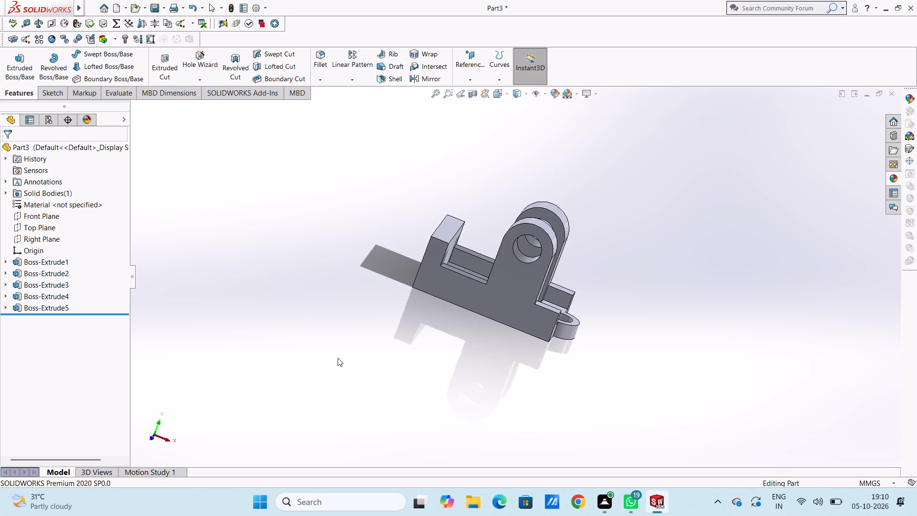
pyautogui.moveTo(360, 335); pyautogui.dragTo(302, 311, button='middle')
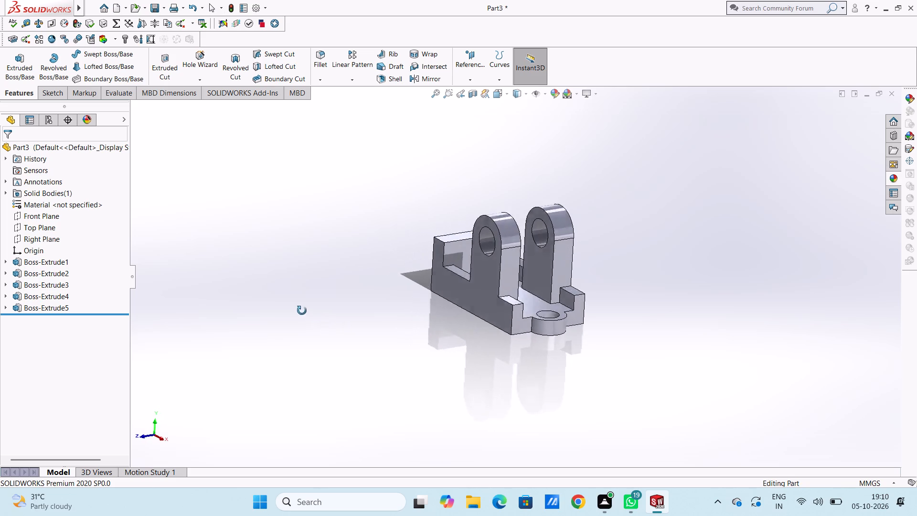
pyautogui.moveTo(302, 311); pyautogui.dragTo(310, 320, button='middle')
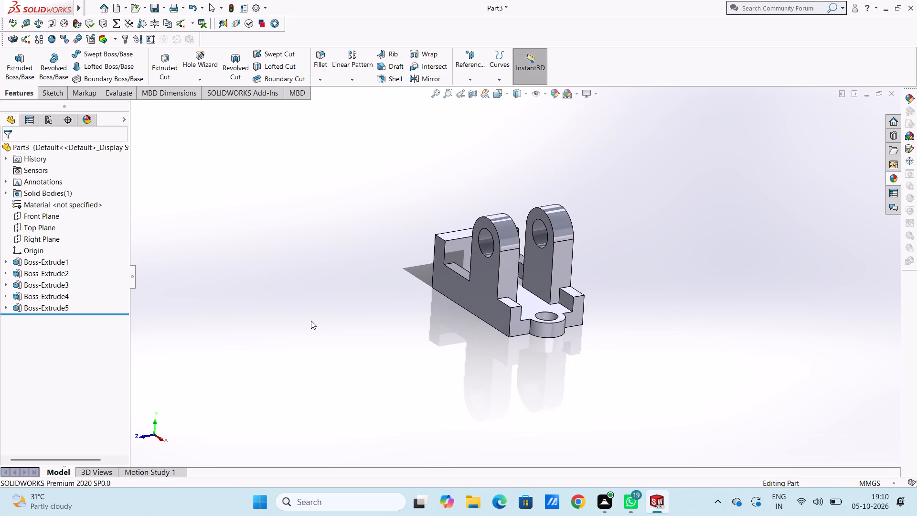
# Start a new sketch on the outer face of the upright end wall, viewed from the left.
pyautogui.hotkey('ctrl', '1')
pyautogui.hotkey('ctrl', '3')
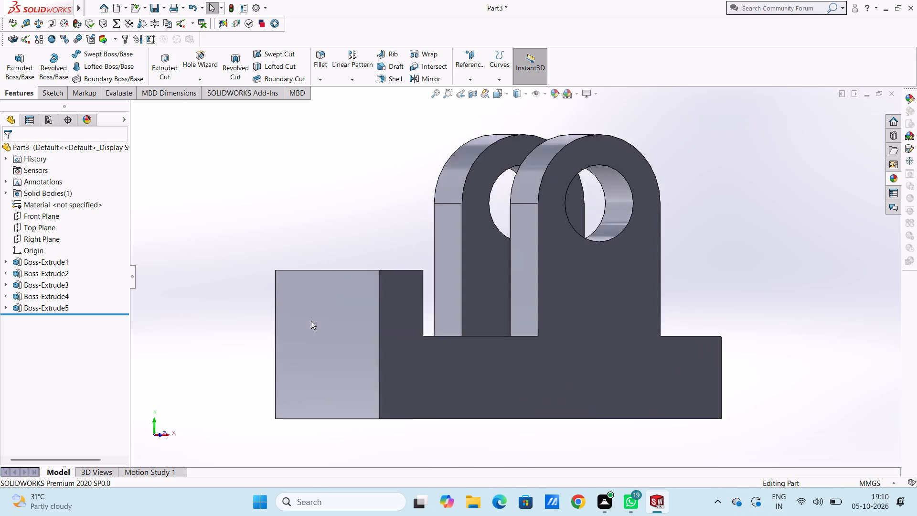
pyautogui.scroll(3, 311, 321)
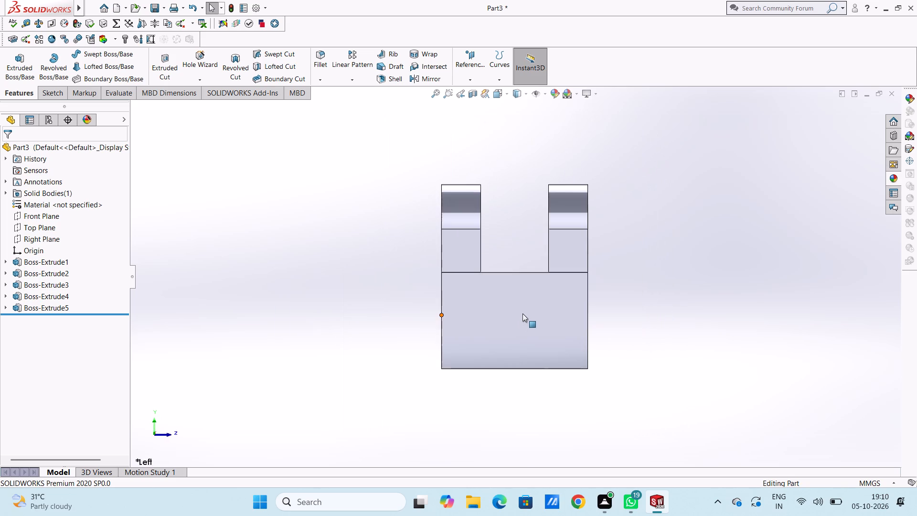
pyautogui.click(522, 313)
pyautogui.click(565, 286)
pyautogui.click(378, 294)
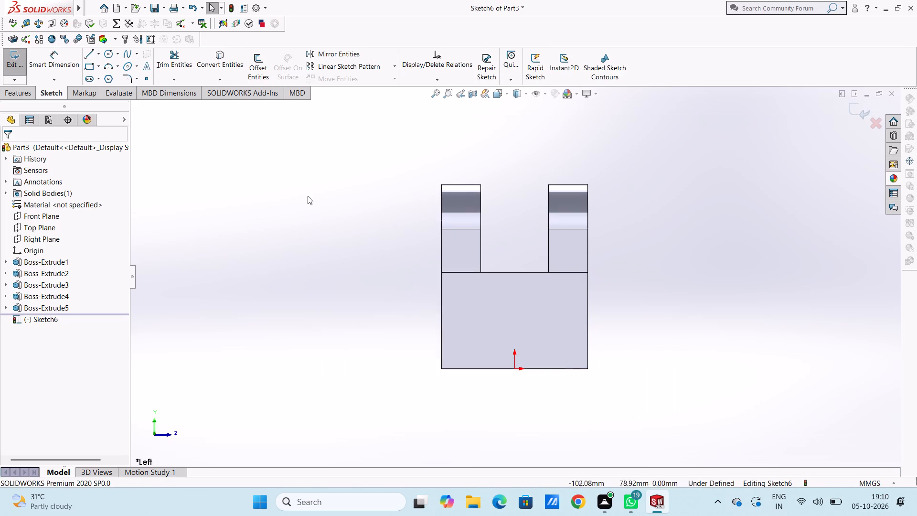
# Sketch a 22 mm radius circle centred on the midpoint of the wall's top edge and dimension its diameter.
pyautogui.click(109, 54)
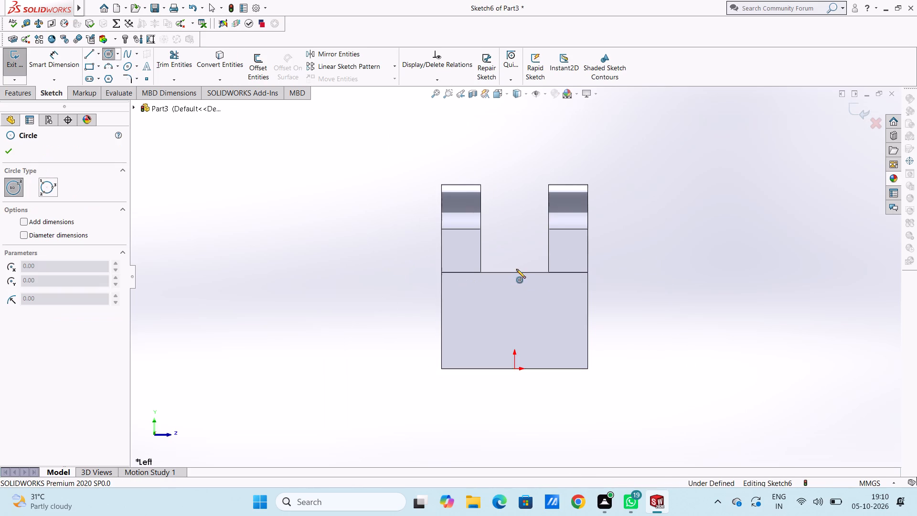
pyautogui.click(513, 272)
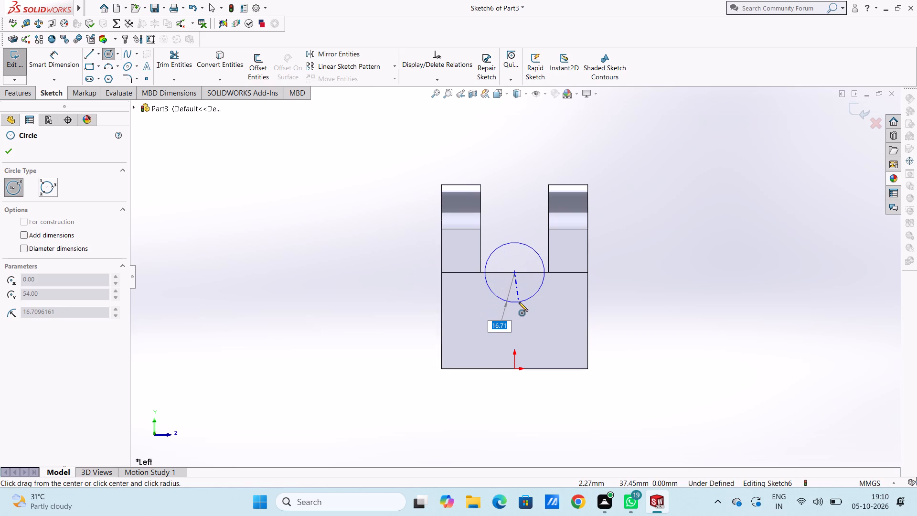
pyautogui.write('22')
pyautogui.press('Return')
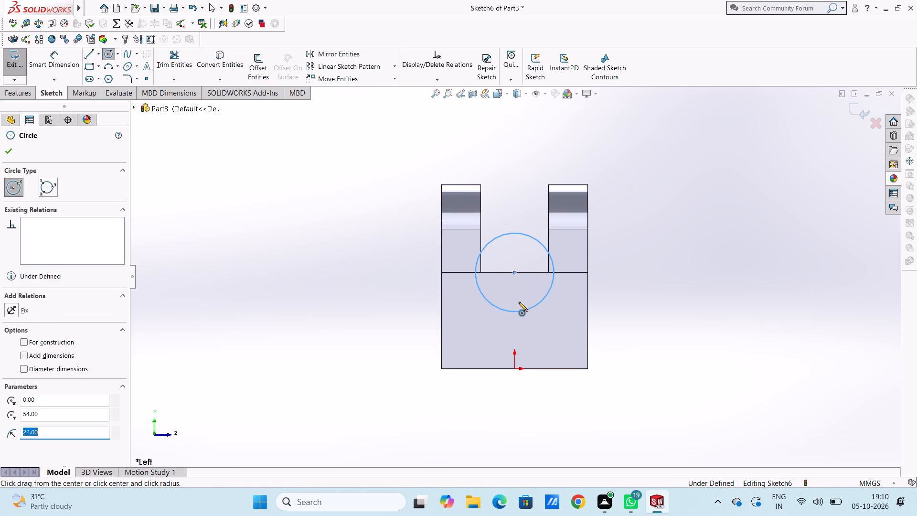
pyautogui.click(11, 151)
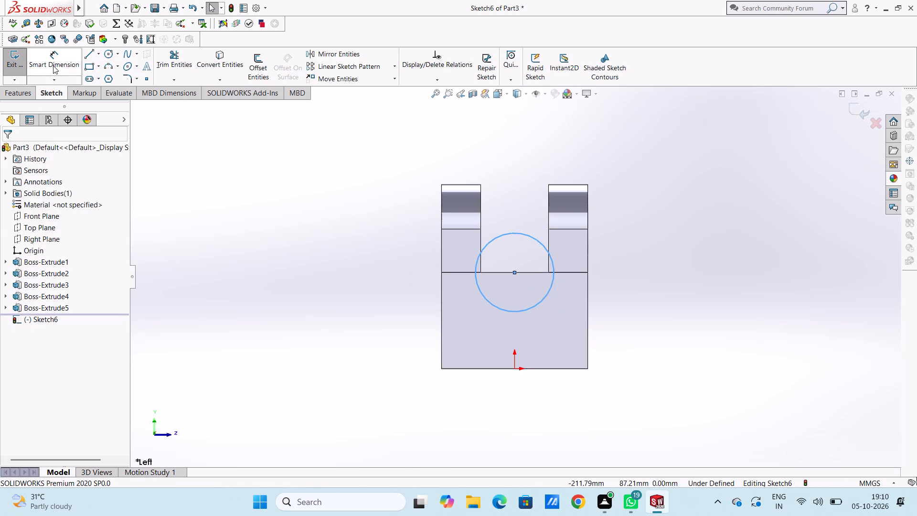
pyautogui.click(54, 64)
pyautogui.click(503, 232)
pyautogui.click(354, 171)
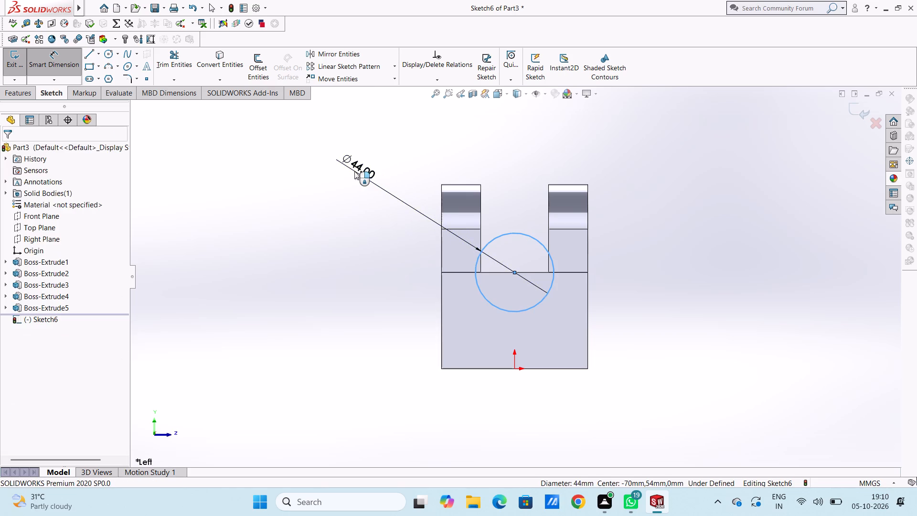
pyautogui.click(311, 155)
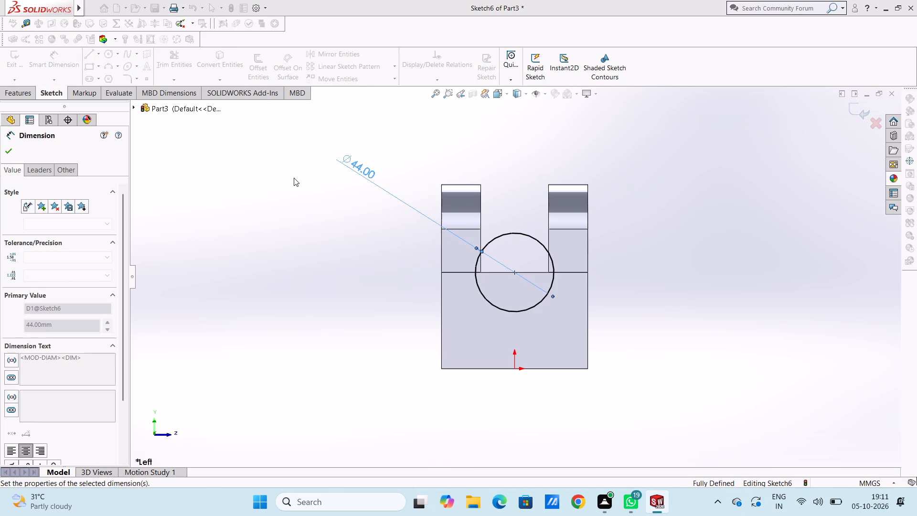
pyautogui.click(294, 178)
# Draw a 44 mm horizontal line across the circle through its centre, along the wall's top edge.
pyautogui.click(86, 54)
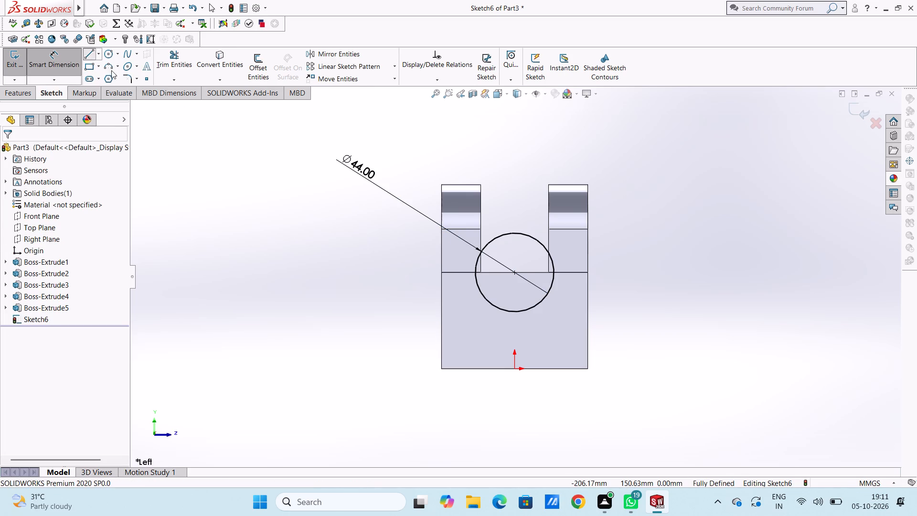
pyautogui.click(475, 271)
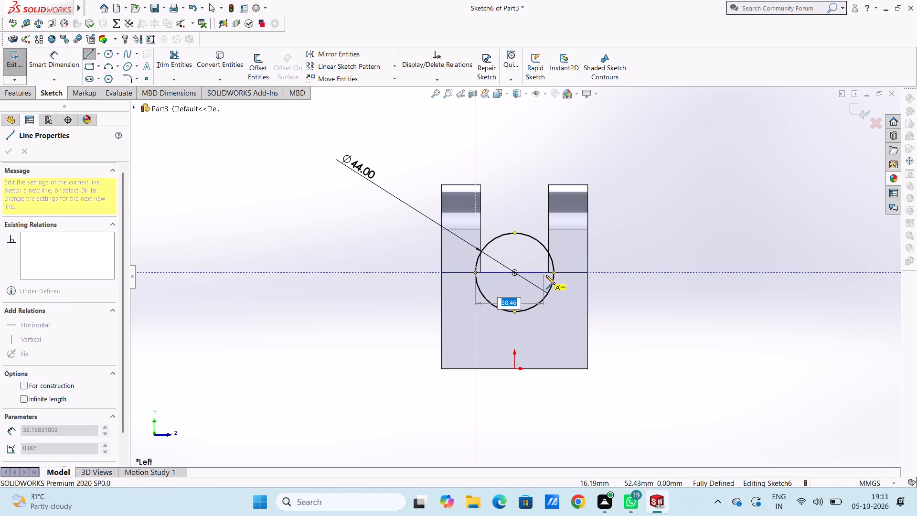
pyautogui.click(553, 273)
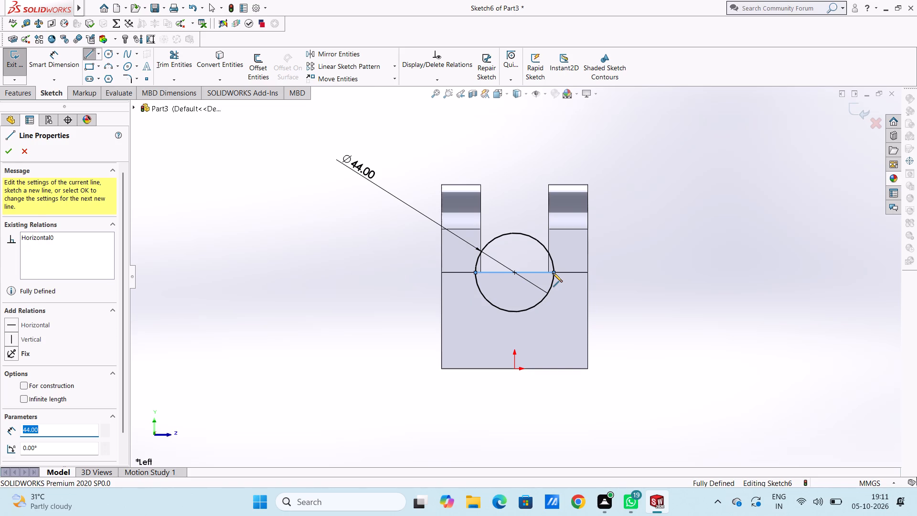
# Trim away the upper half of the circle above the wall's top edge, leaving a closed semicircular profile.
pyautogui.press('Escape')
pyautogui.press('Escape')
pyautogui.press('Escape')
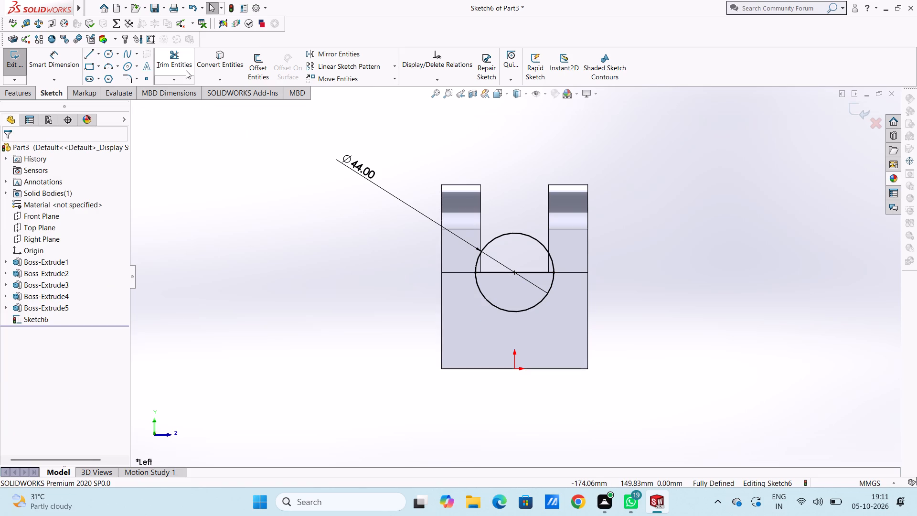
pyautogui.click(183, 64)
pyautogui.click(492, 238)
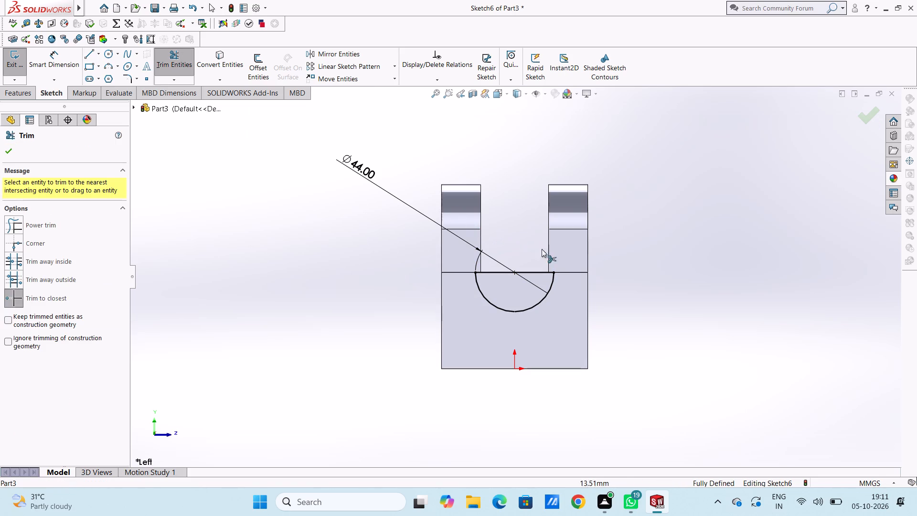
pyautogui.moveTo(681, 268); pyautogui.dragTo(649, 297, button='middle')
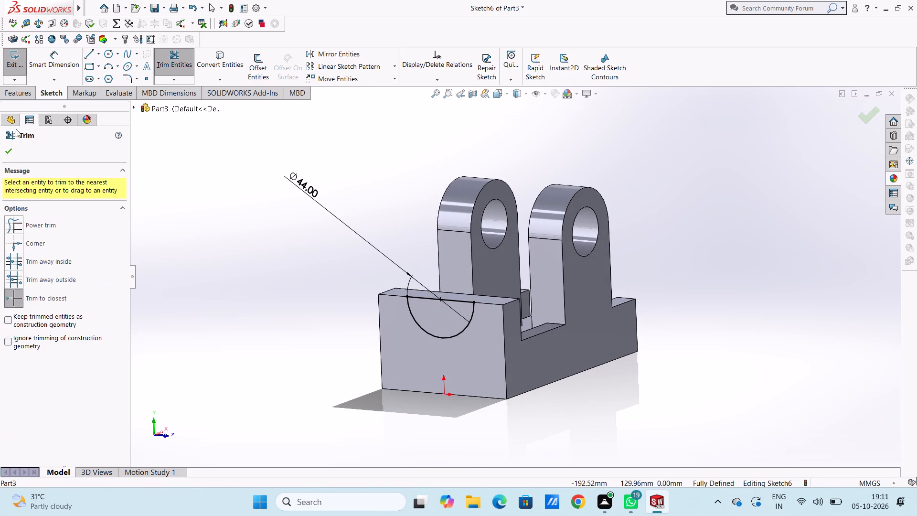
pyautogui.click(12, 154)
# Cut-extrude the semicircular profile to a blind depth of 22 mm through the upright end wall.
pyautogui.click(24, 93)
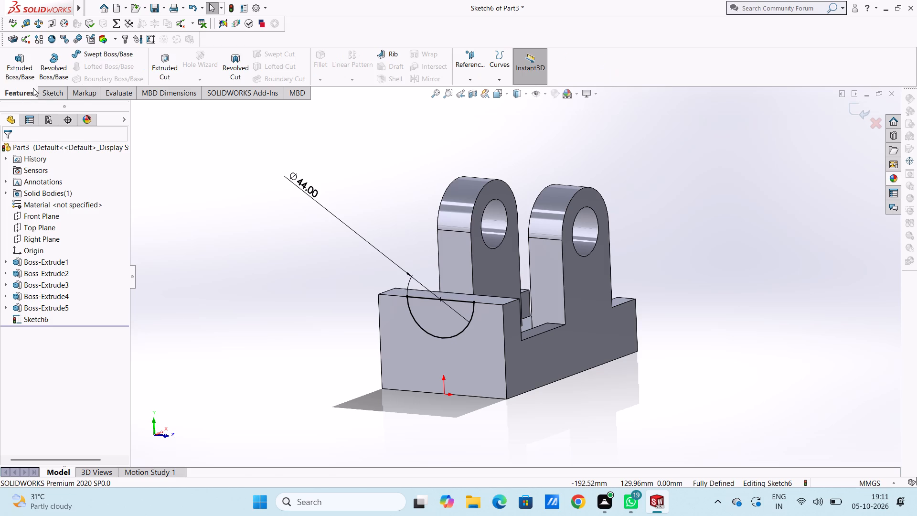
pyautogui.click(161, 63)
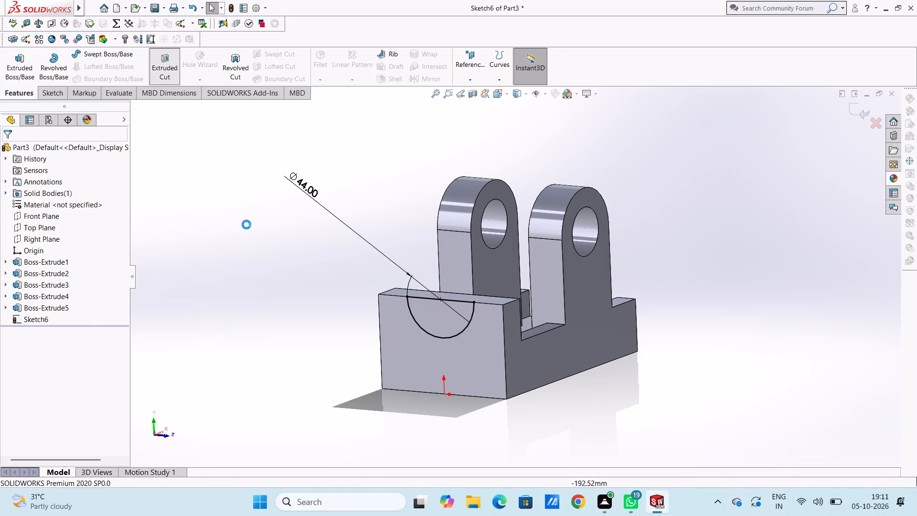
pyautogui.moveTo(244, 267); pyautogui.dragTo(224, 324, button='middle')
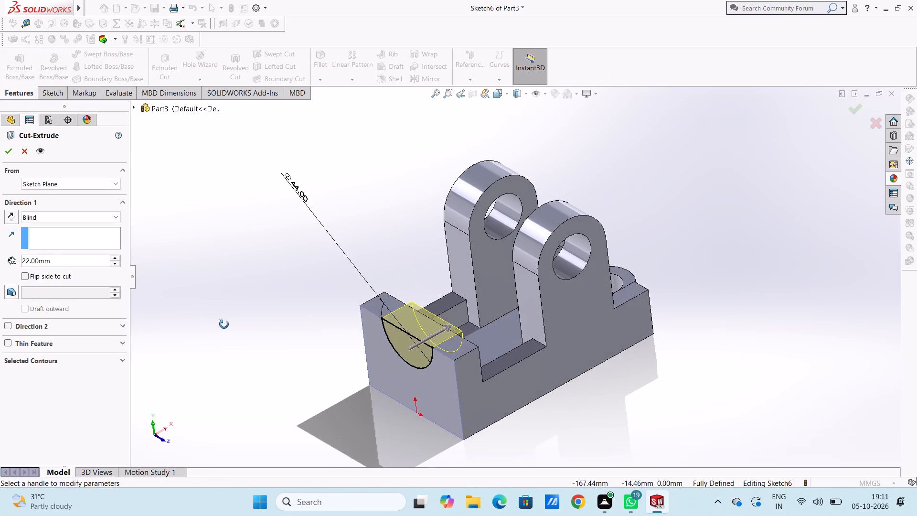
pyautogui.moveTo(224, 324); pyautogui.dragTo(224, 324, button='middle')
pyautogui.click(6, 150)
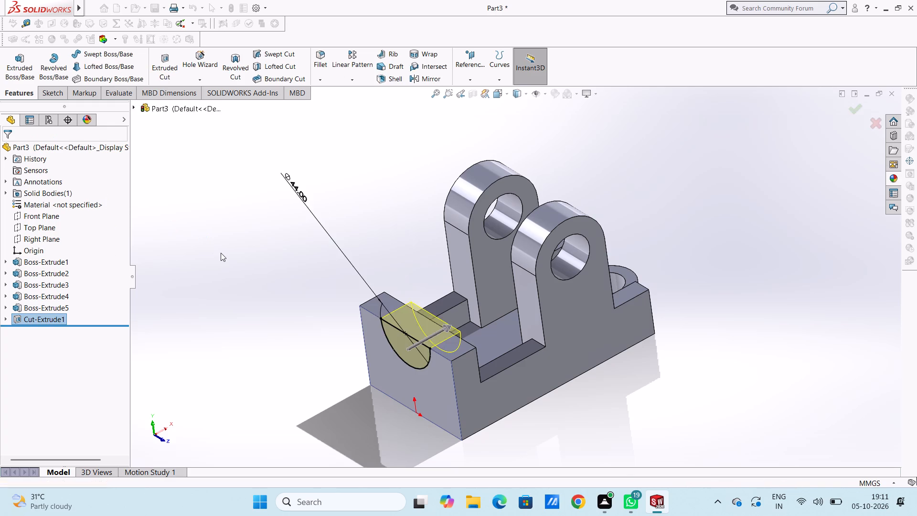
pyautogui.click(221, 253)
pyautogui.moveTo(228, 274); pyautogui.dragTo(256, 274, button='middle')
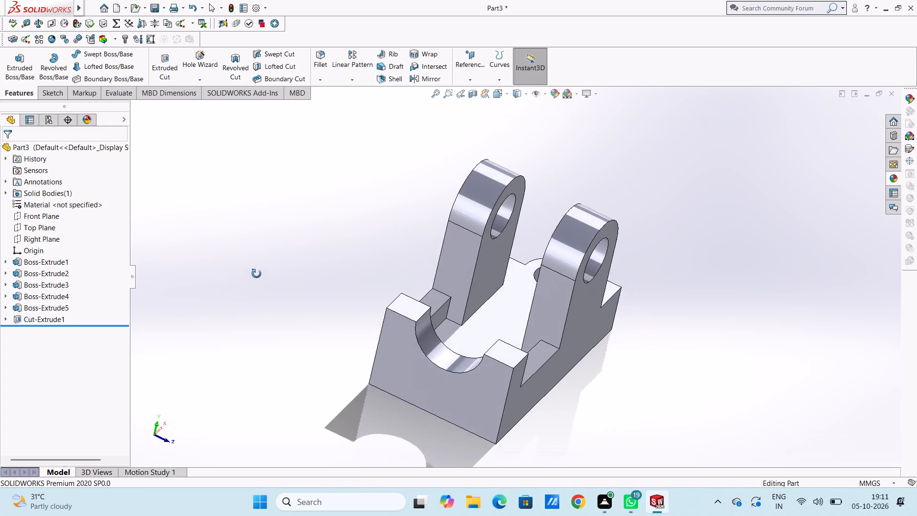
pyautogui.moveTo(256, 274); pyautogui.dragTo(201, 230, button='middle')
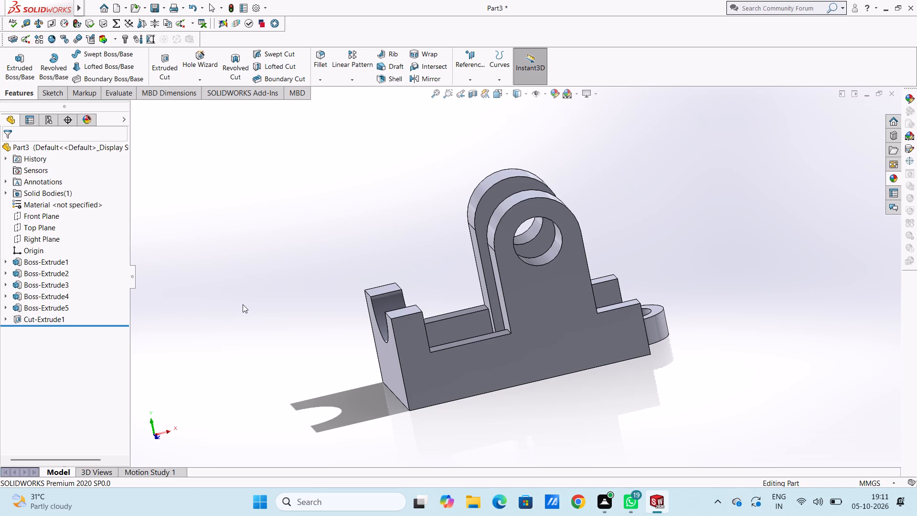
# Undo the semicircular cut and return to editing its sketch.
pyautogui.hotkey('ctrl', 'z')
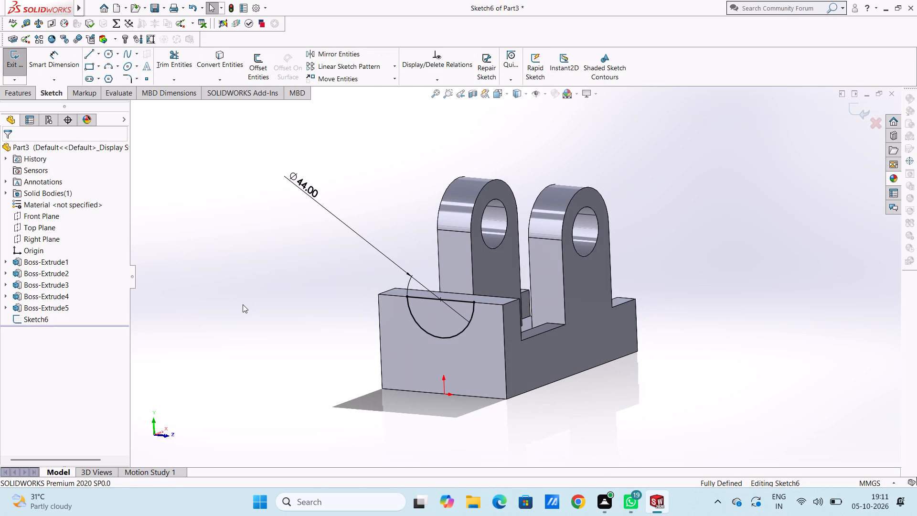
# Replace the semicircular arc's diameter dimension with a 22 mm radius dimension in the left view.
pyautogui.click(308, 189)
pyautogui.press('Delete')
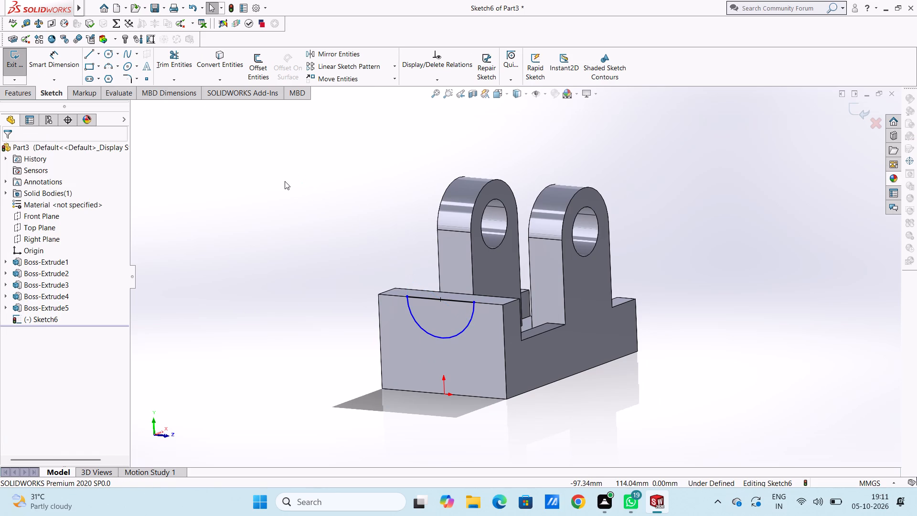
pyautogui.press('3')
pyautogui.hotkey('ctrl', '3')
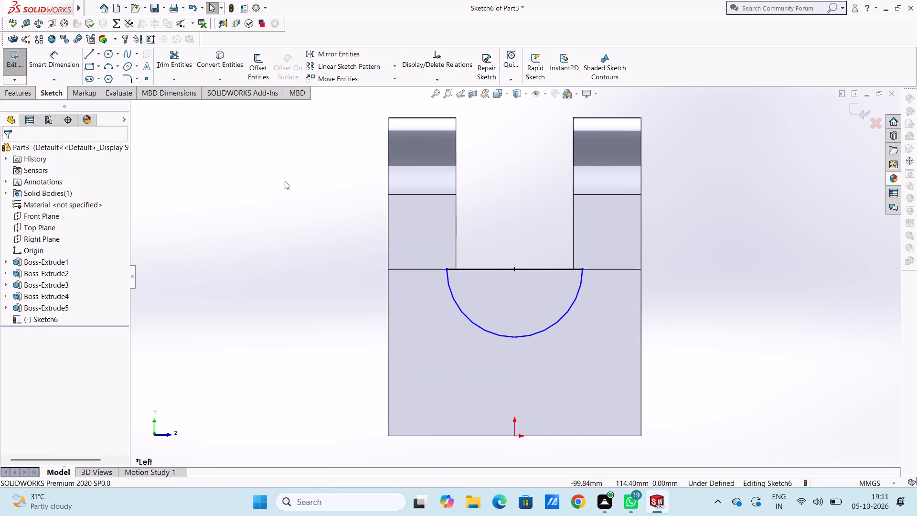
pyautogui.click(68, 57)
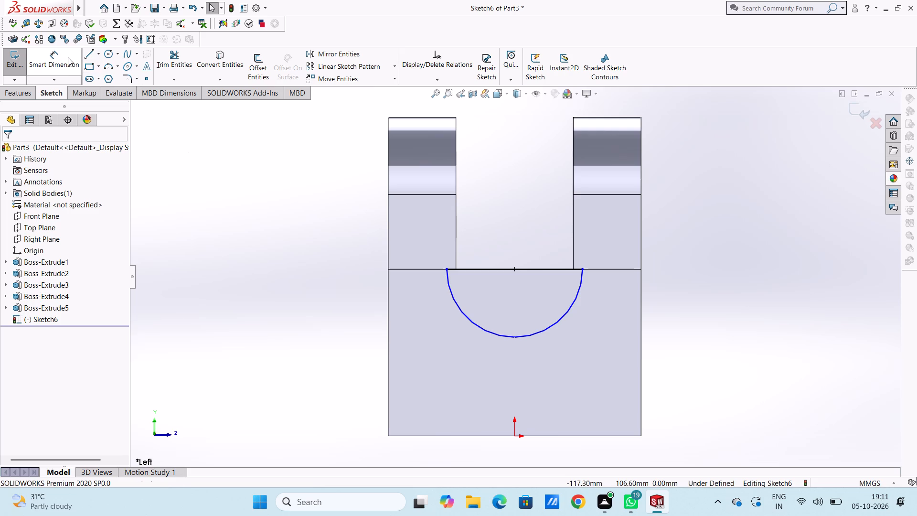
pyautogui.click(477, 322)
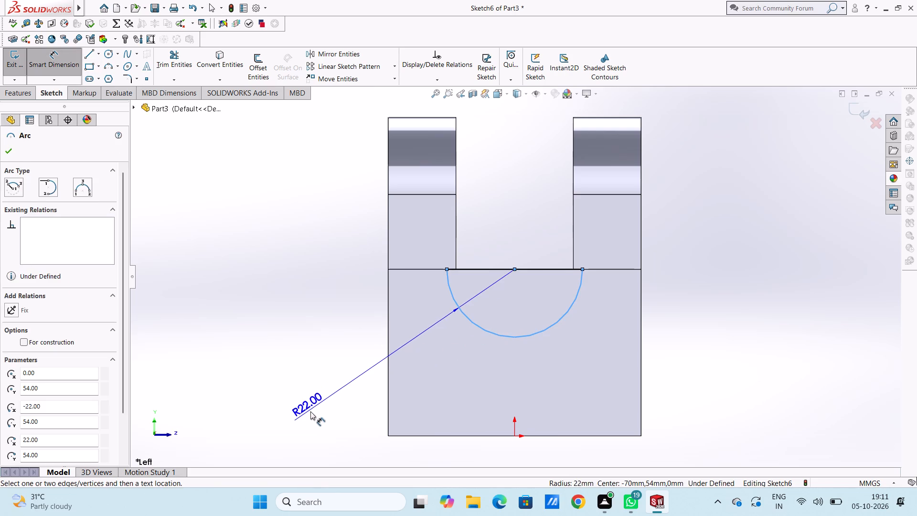
pyautogui.click(311, 412)
pyautogui.click(268, 400)
pyautogui.click(268, 370)
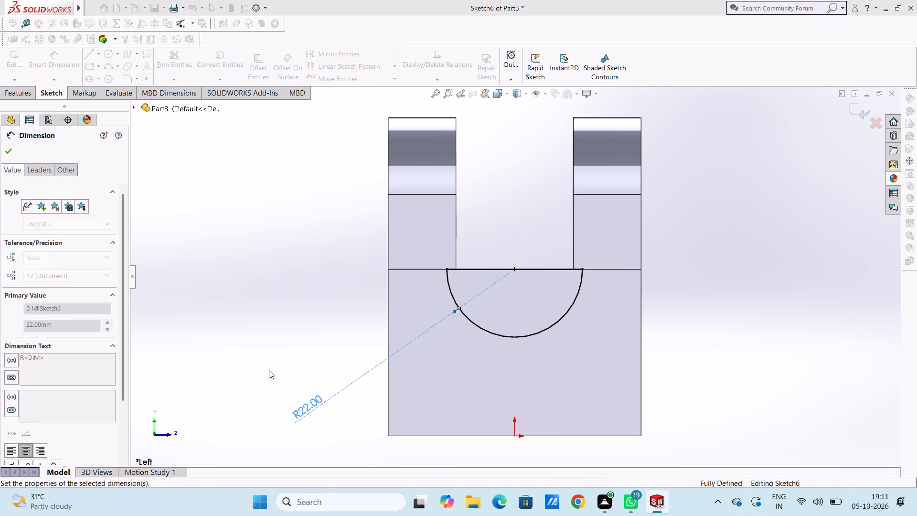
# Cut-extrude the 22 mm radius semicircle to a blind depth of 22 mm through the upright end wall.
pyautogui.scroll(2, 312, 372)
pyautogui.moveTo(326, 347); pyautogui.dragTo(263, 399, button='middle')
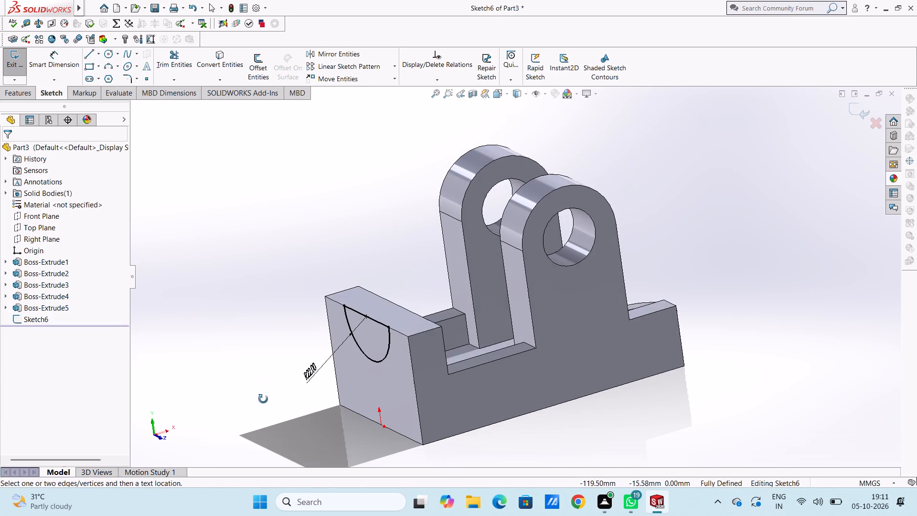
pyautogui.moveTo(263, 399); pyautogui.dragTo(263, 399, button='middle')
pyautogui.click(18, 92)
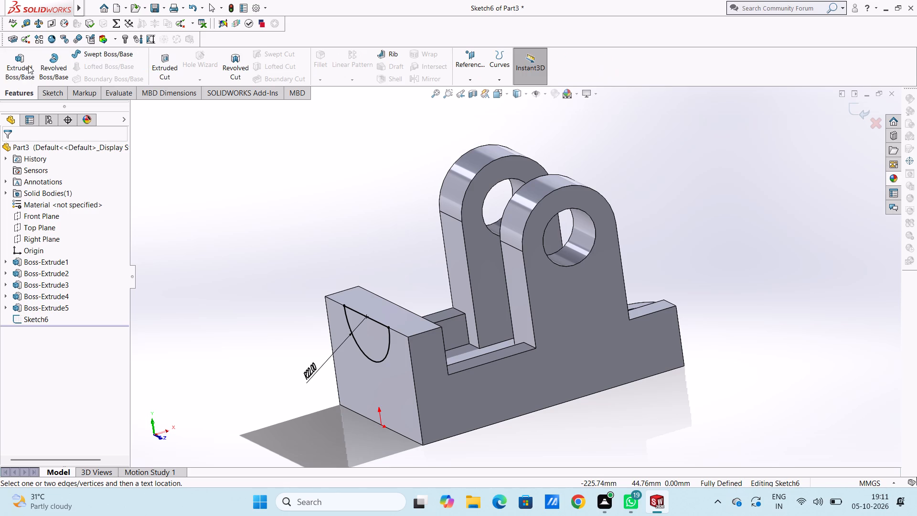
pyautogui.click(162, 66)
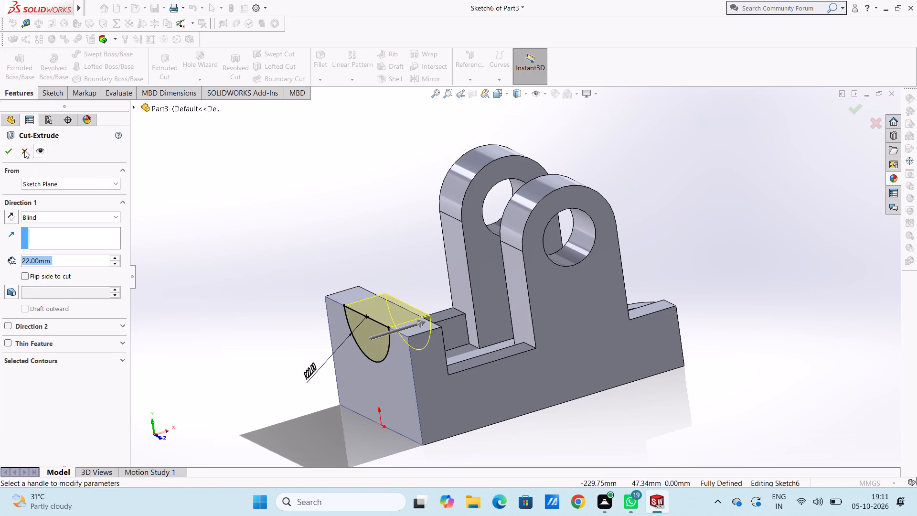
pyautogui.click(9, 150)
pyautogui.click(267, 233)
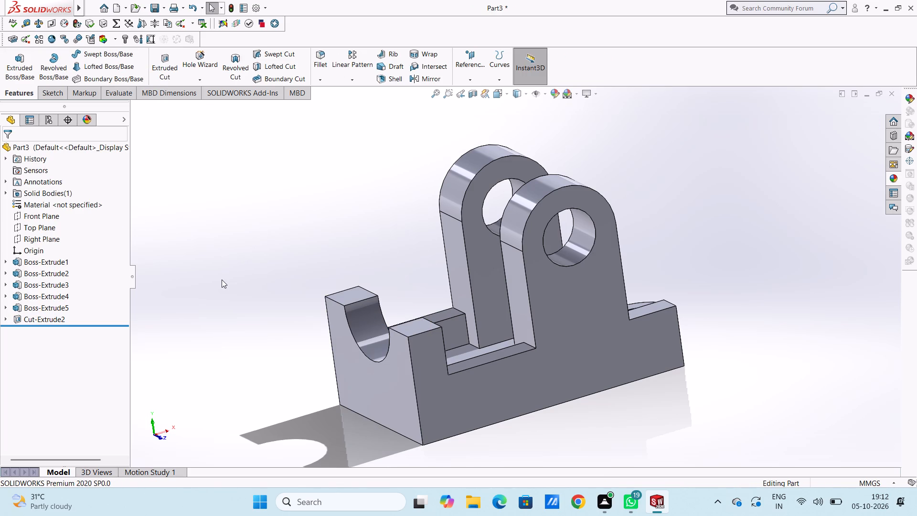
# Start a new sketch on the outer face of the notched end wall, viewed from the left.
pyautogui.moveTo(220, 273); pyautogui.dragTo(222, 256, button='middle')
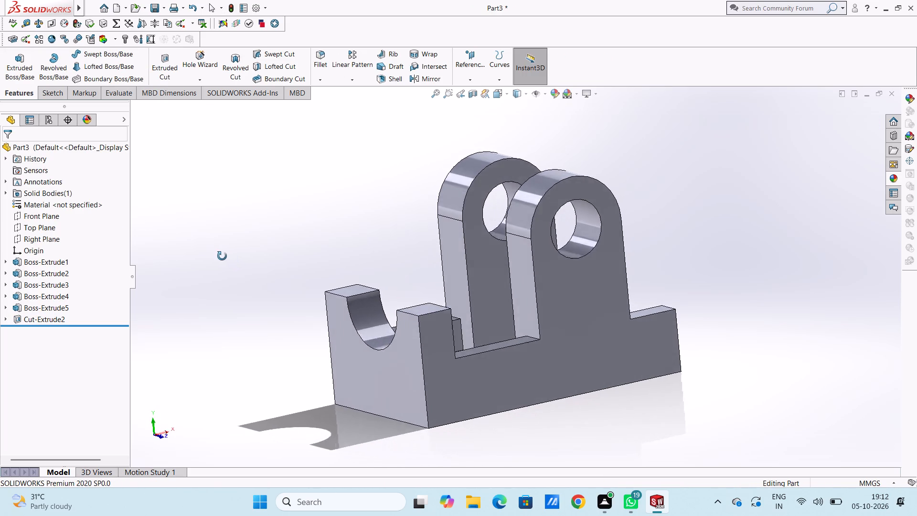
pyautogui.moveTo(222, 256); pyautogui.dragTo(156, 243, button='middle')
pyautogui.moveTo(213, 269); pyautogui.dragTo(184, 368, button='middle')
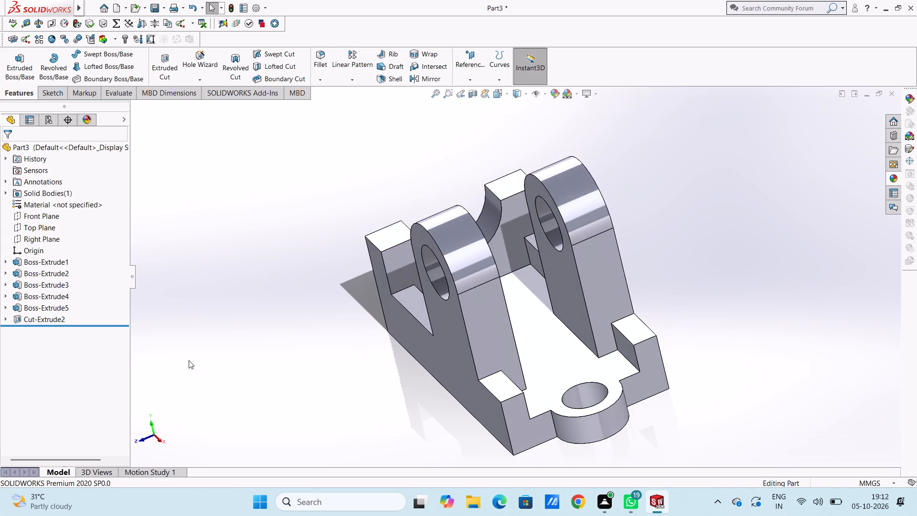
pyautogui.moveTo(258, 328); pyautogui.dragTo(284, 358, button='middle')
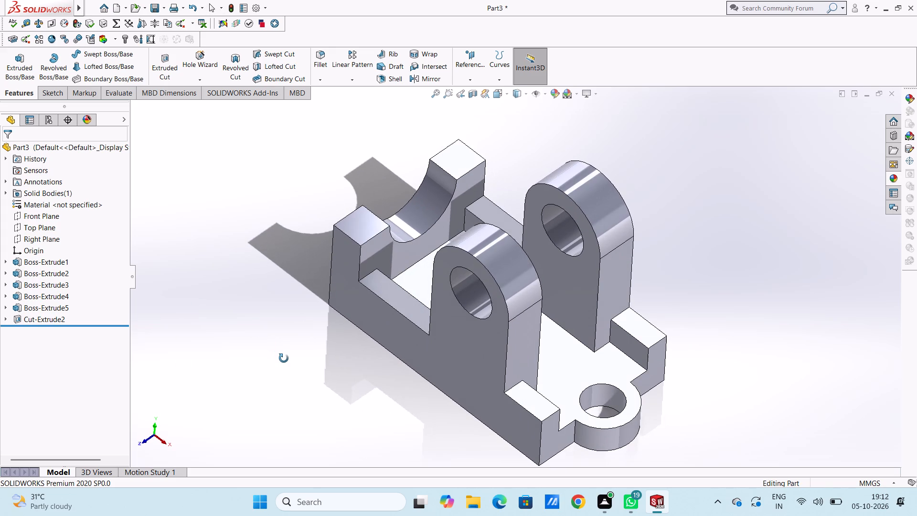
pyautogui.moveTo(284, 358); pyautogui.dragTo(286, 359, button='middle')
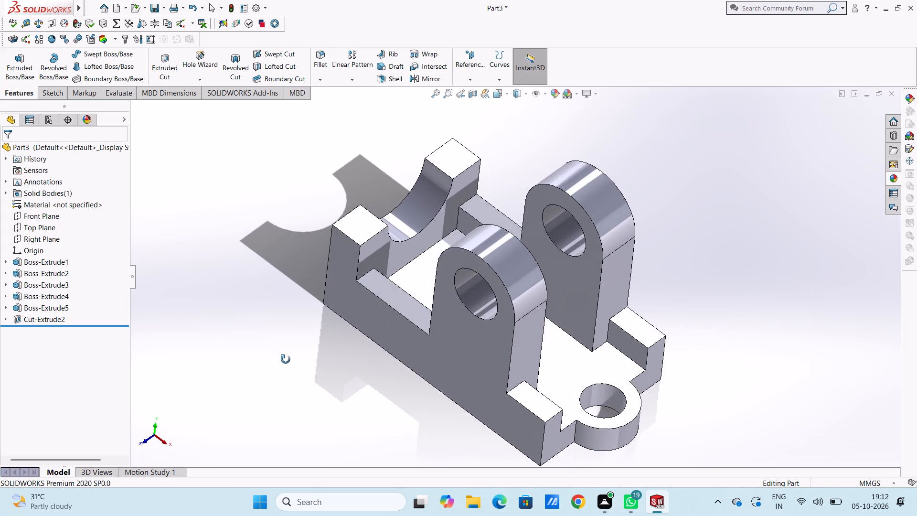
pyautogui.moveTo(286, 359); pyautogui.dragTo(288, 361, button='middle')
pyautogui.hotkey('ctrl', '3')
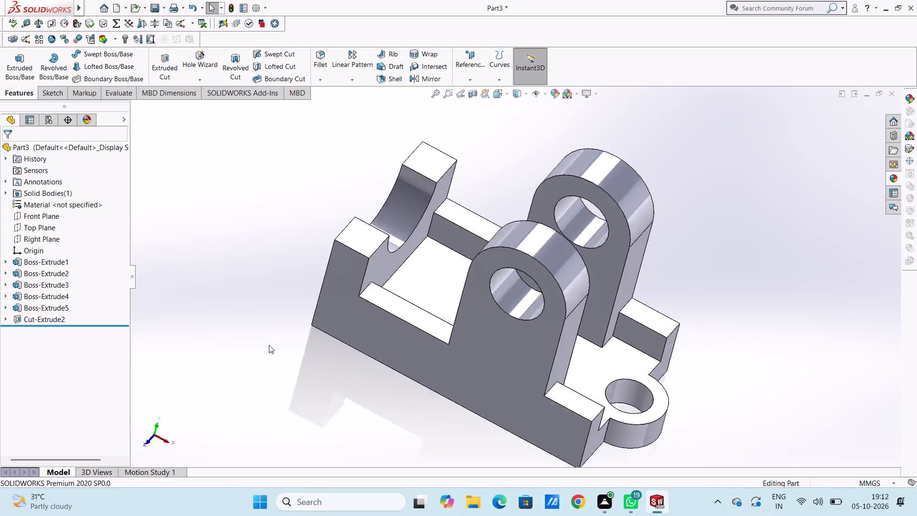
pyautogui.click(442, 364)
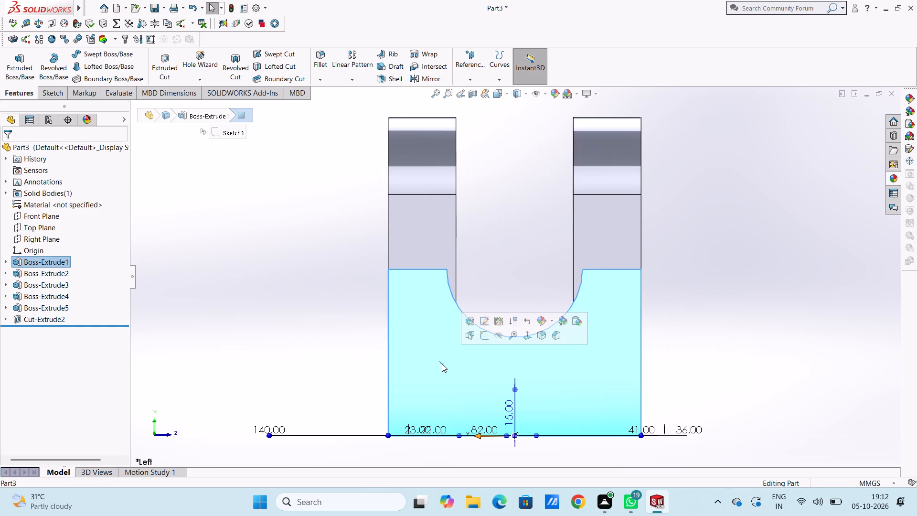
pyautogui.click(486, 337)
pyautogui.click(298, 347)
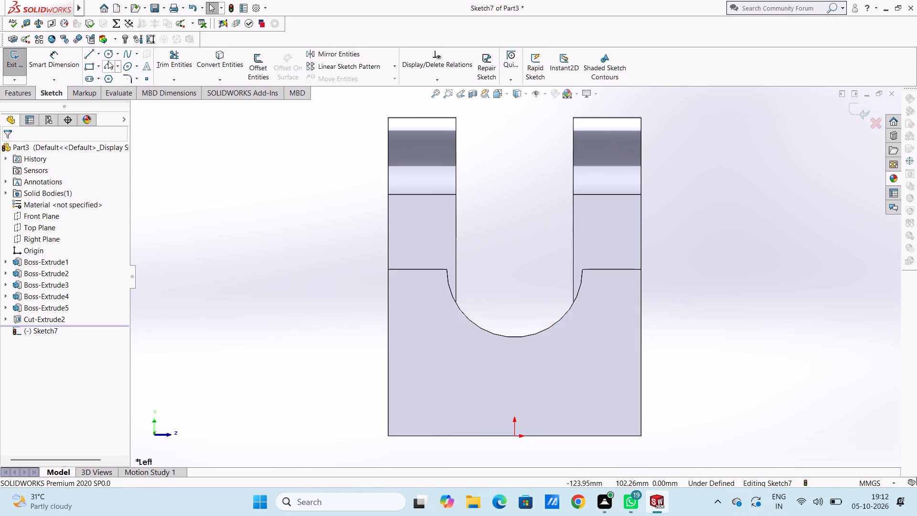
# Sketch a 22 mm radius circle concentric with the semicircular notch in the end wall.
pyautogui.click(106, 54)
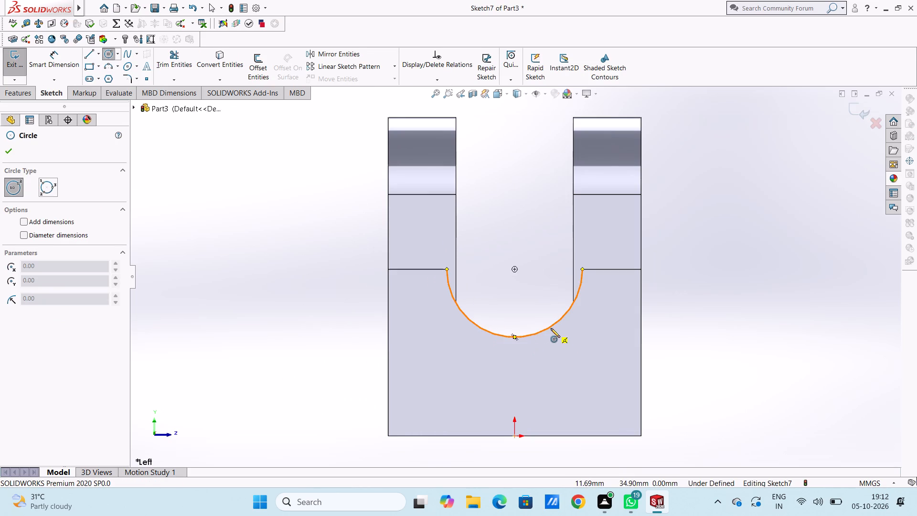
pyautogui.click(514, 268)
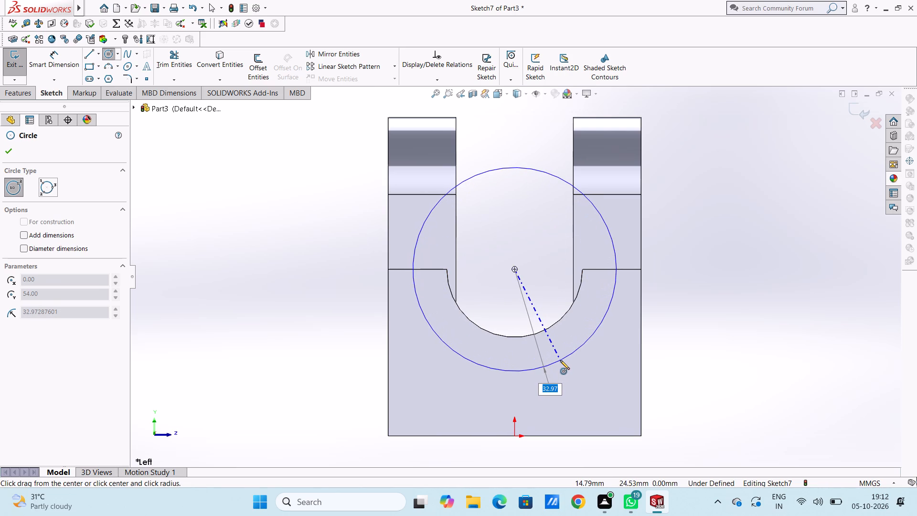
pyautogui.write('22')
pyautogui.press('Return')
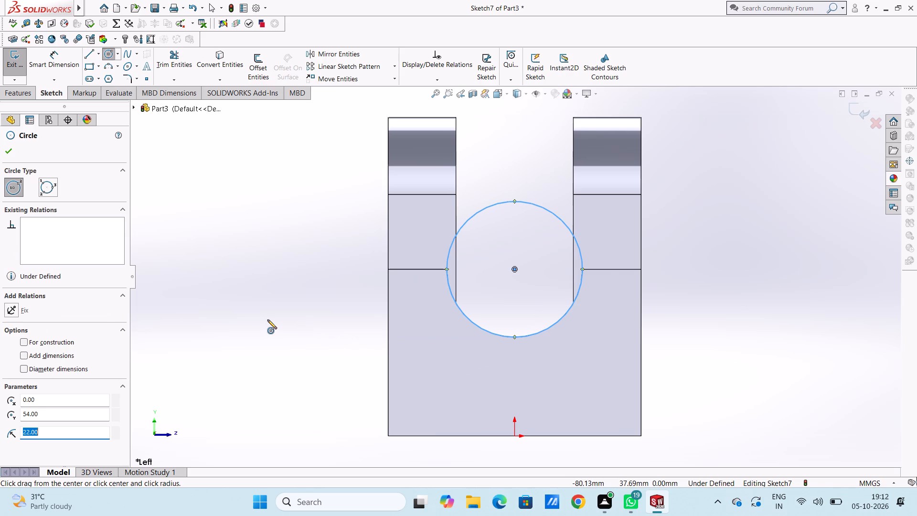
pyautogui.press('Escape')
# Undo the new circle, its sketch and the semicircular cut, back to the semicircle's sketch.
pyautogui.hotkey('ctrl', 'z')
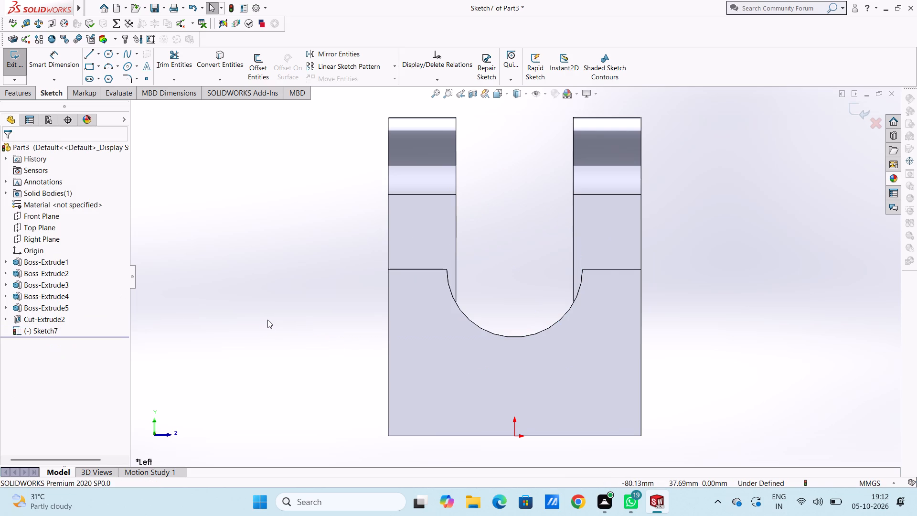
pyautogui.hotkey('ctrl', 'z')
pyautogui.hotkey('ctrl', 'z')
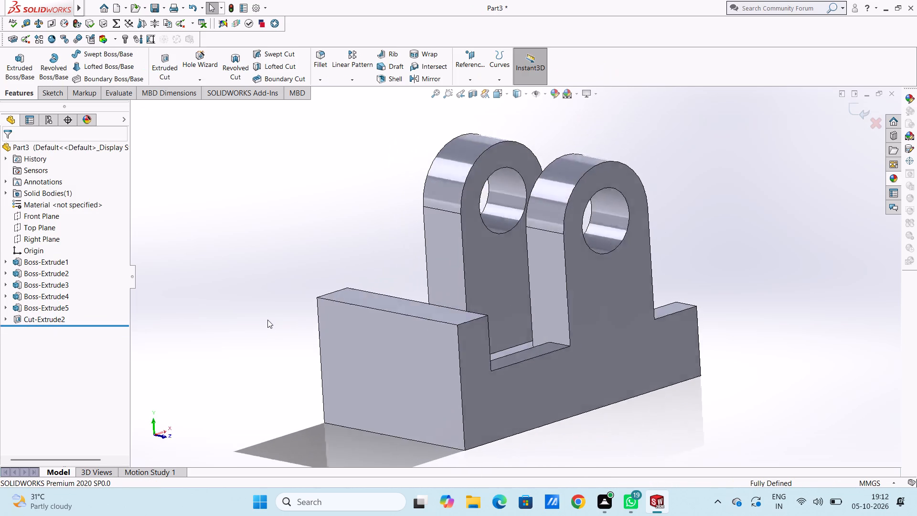
# Set the semicircular arc's radius on the end wall to 14 mm.
pyautogui.click(267, 320)
pyautogui.moveTo(175, 349); pyautogui.dragTo(177, 350, button='middle')
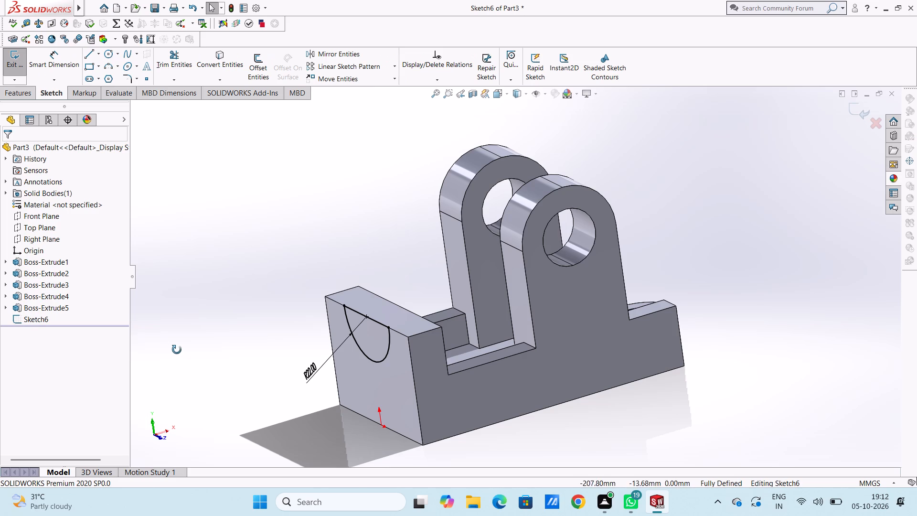
pyautogui.moveTo(177, 350); pyautogui.dragTo(229, 316, button='middle')
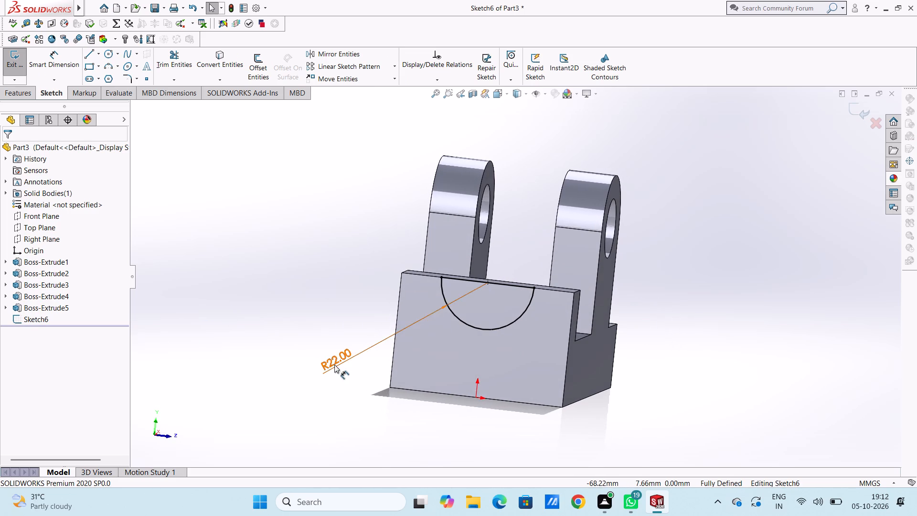
pyautogui.doubleClick(334, 365)
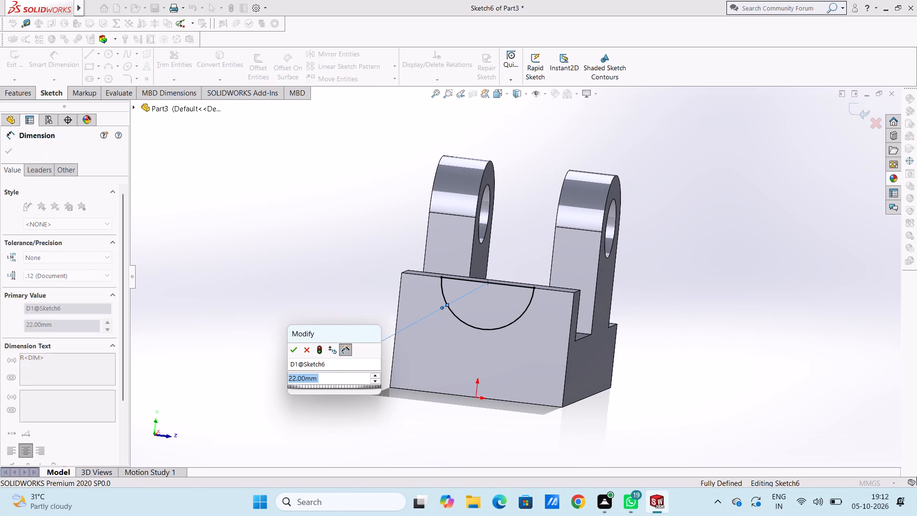
pyautogui.write('14')
pyautogui.press('Return')
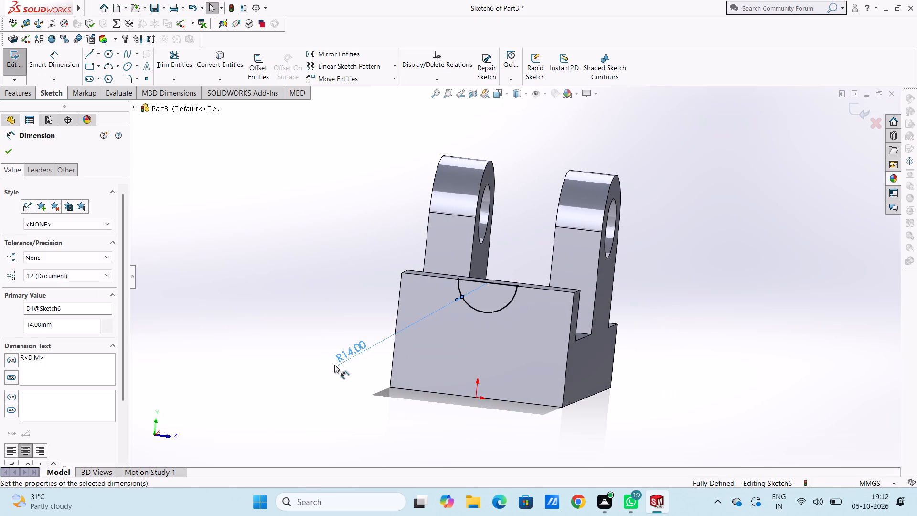
# Cut the 14 mm radius semicircle 22 mm deep through the end wall with a blind Extruded Cut.
pyautogui.click(333, 269)
pyautogui.moveTo(328, 288); pyautogui.dragTo(294, 289, button='middle')
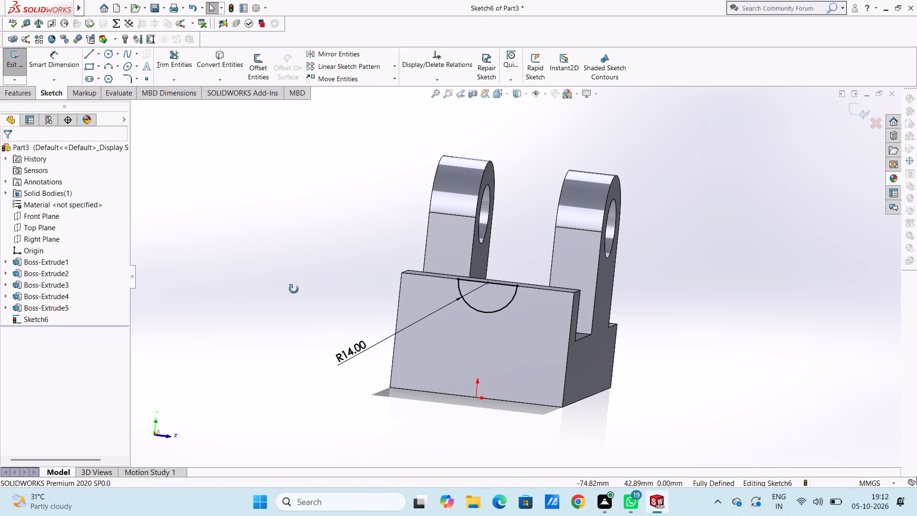
pyautogui.moveTo(294, 289); pyautogui.dragTo(271, 293, button='middle')
pyautogui.click(6, 92)
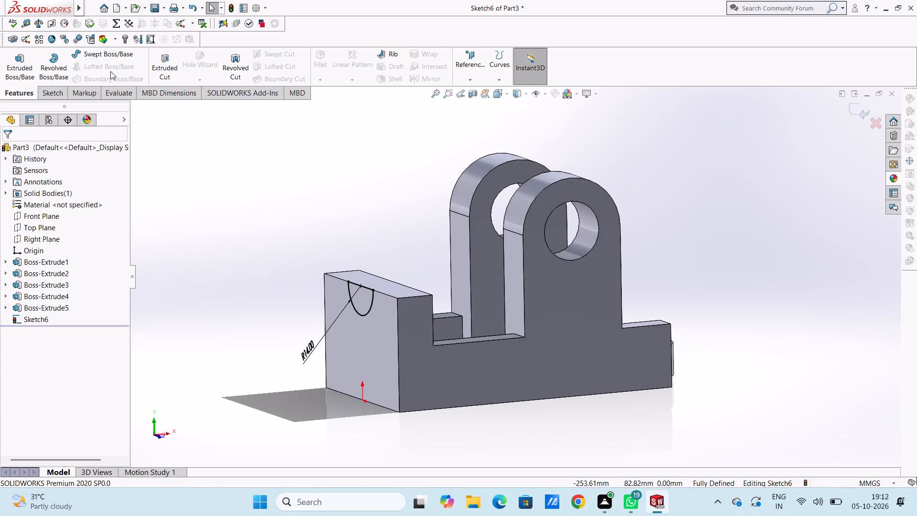
pyautogui.click(159, 64)
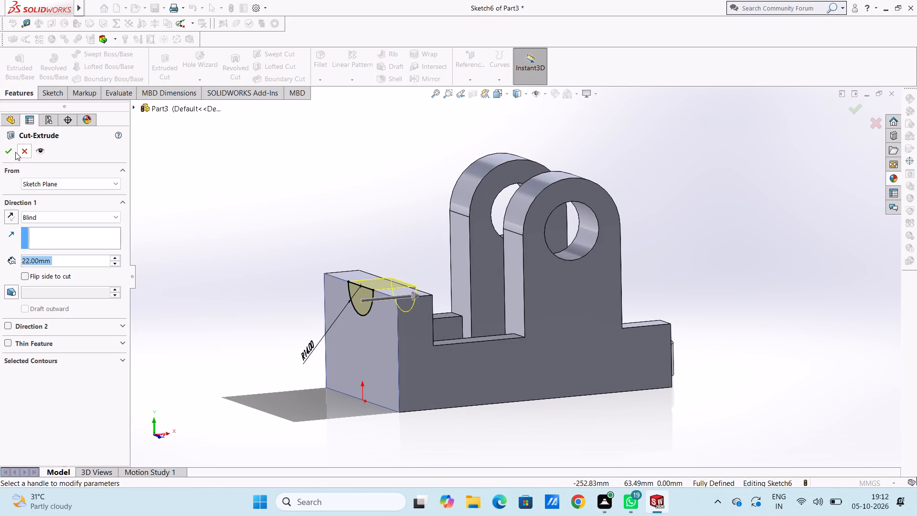
pyautogui.click(11, 152)
pyautogui.click(213, 193)
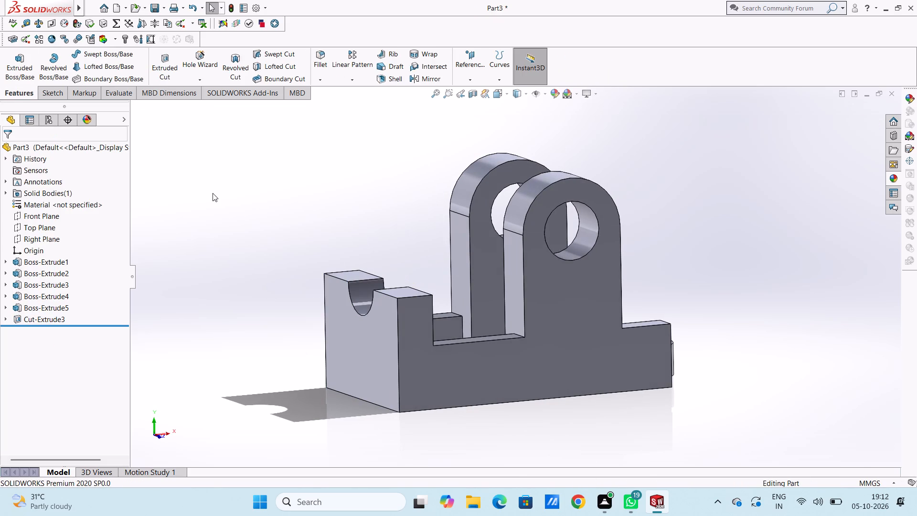
# Start a sketch on the end wall's outer face and draw a 22 mm radius circle concentric with the semicircular notch.
pyautogui.hotkey('ctrl', '3')
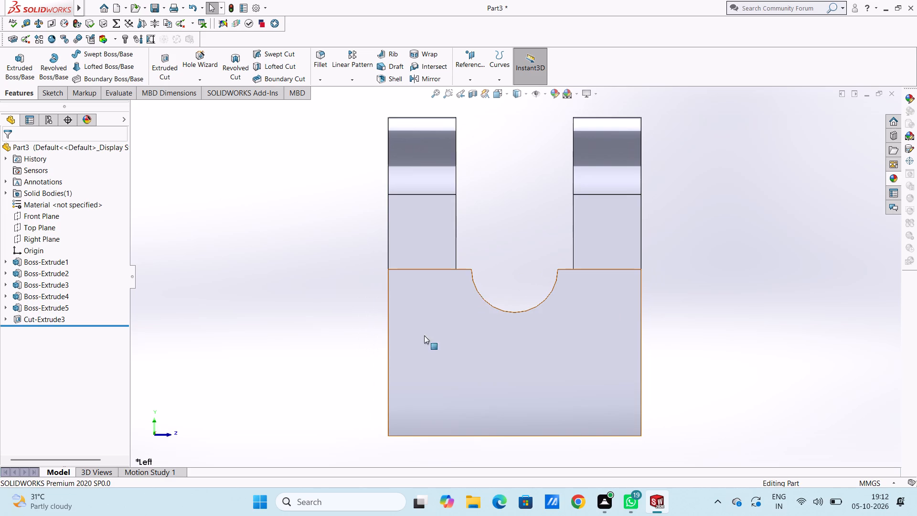
pyautogui.click(471, 320)
pyautogui.click(516, 296)
pyautogui.click(517, 258)
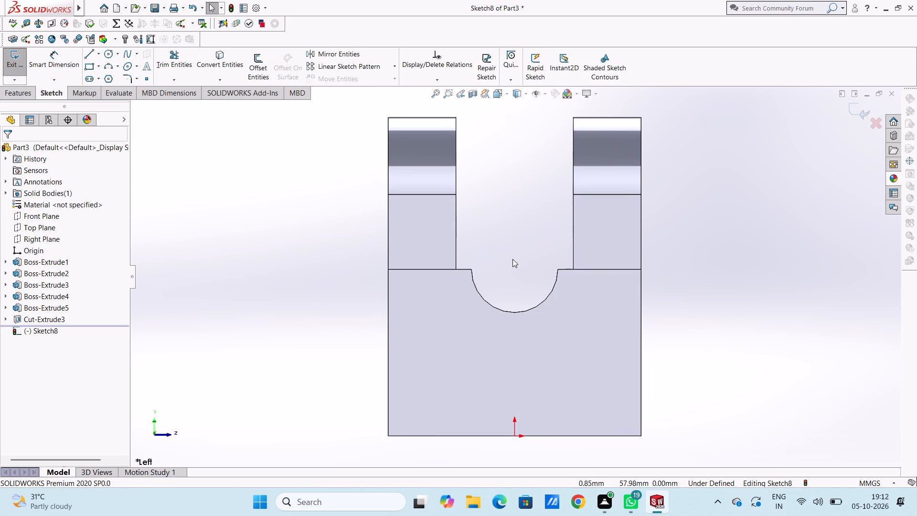
pyautogui.click(110, 54)
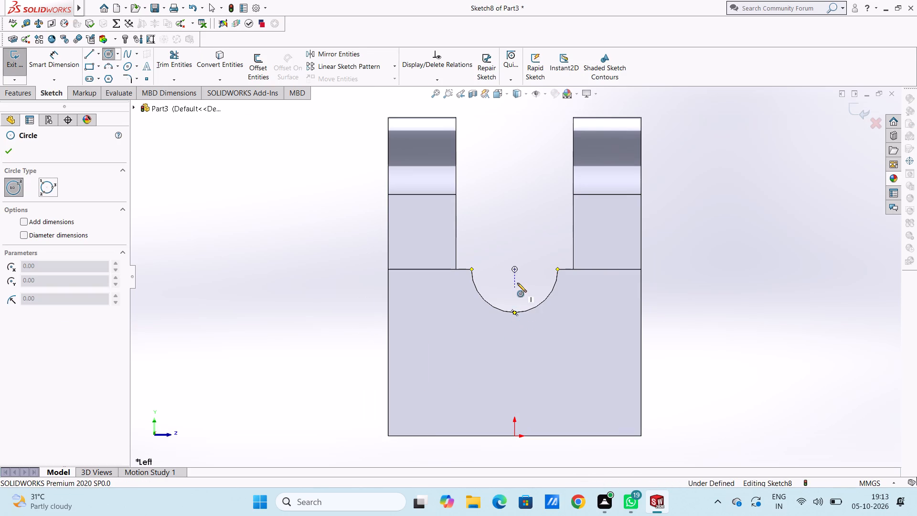
pyautogui.click(514, 268)
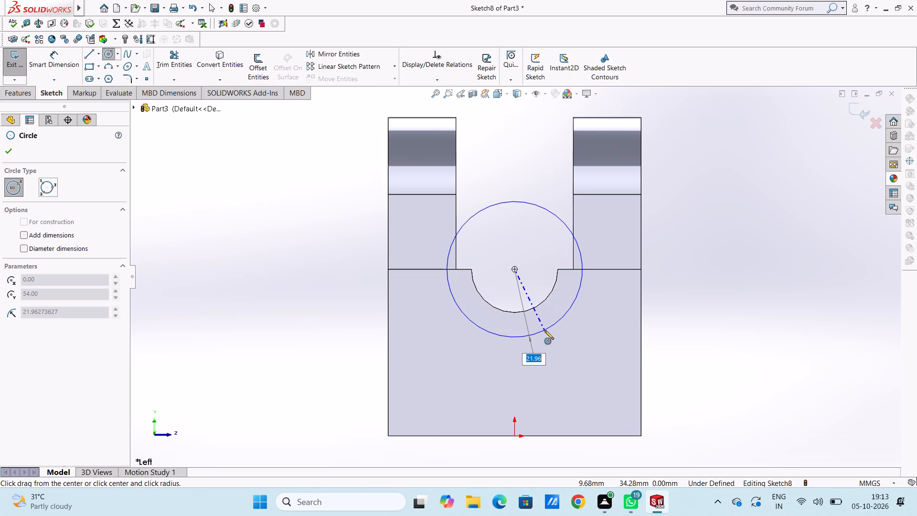
pyautogui.write('22')
pyautogui.press('Return')
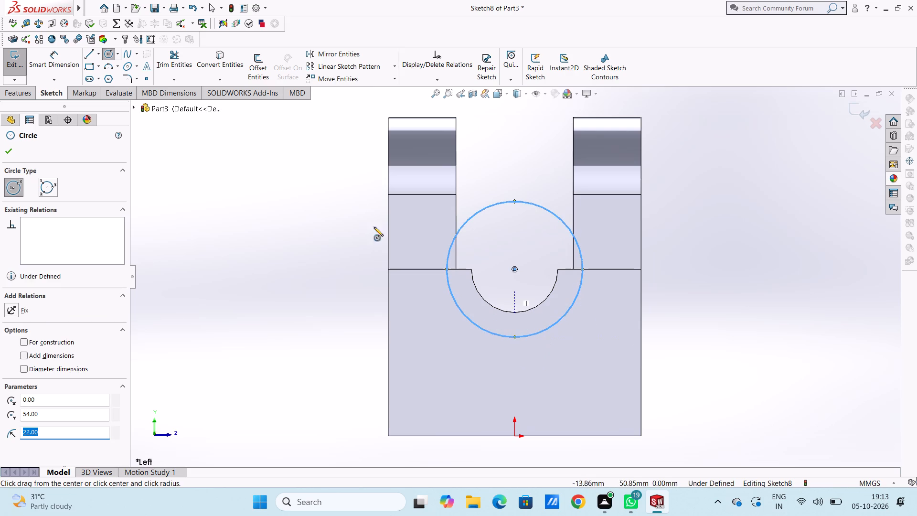
pyautogui.click(5, 150)
# Trace the notch's semicircular edge with a 14 mm radius three-point arc between its two upper corners.
pyautogui.scroll(2, 224, 287)
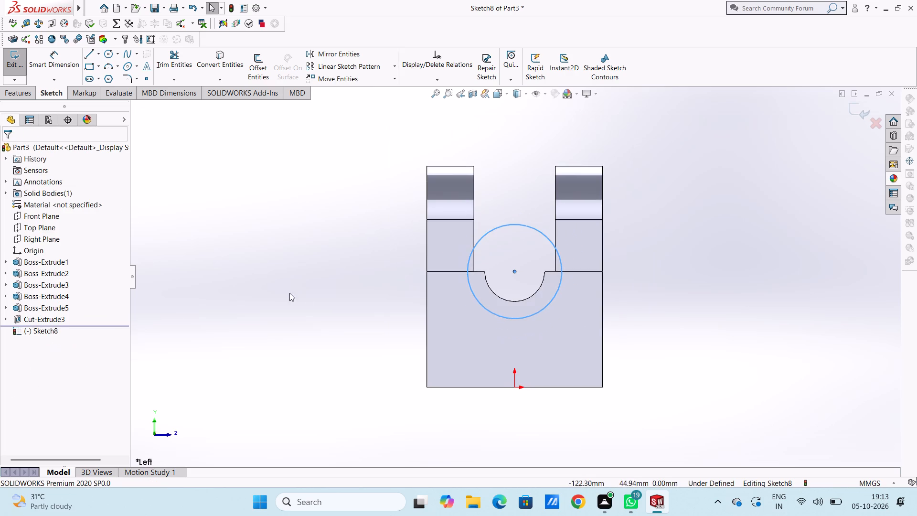
pyautogui.moveTo(307, 295); pyautogui.dragTo(248, 323, button='middle')
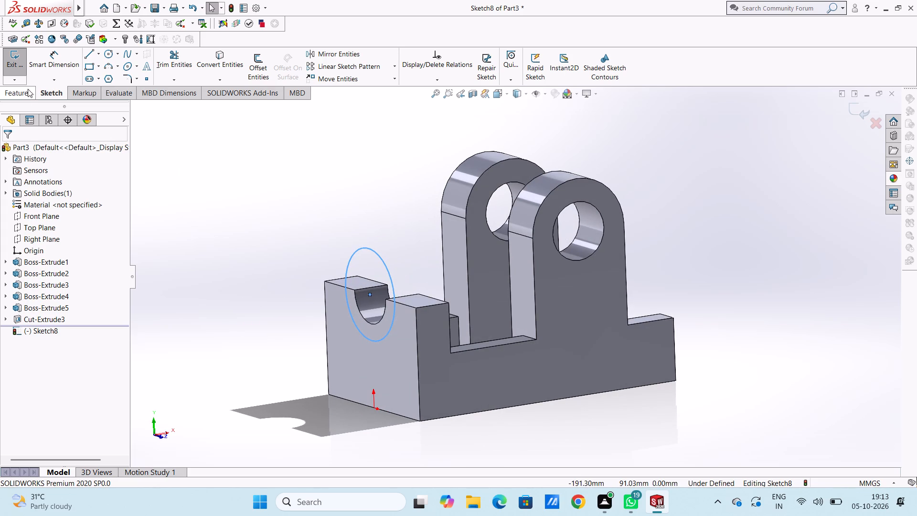
pyautogui.moveTo(264, 201); pyautogui.dragTo(348, 193, button='middle')
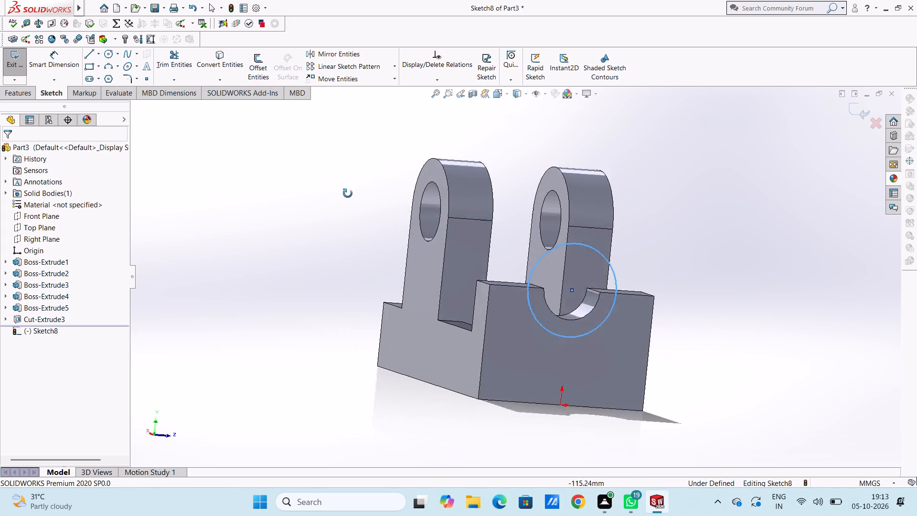
pyautogui.moveTo(348, 193); pyautogui.dragTo(331, 176, button='middle')
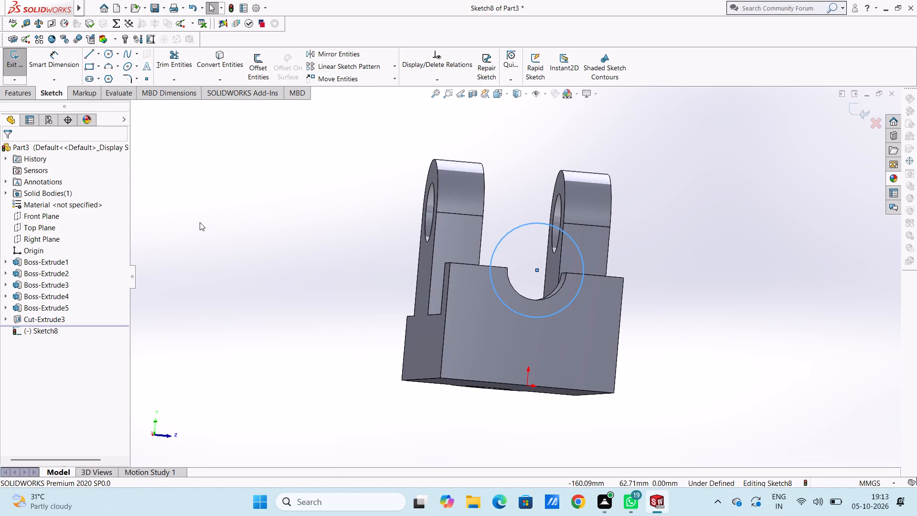
pyautogui.hotkey('ctrl', '3')
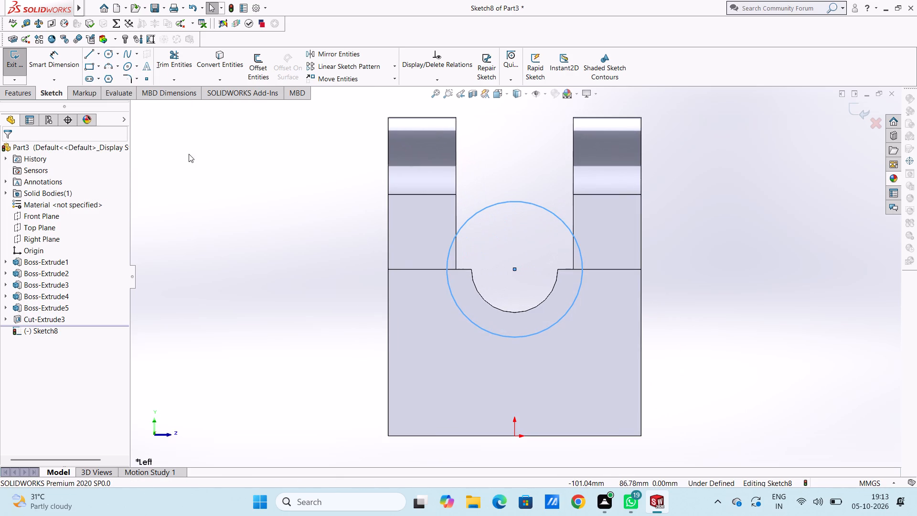
pyautogui.click(107, 64)
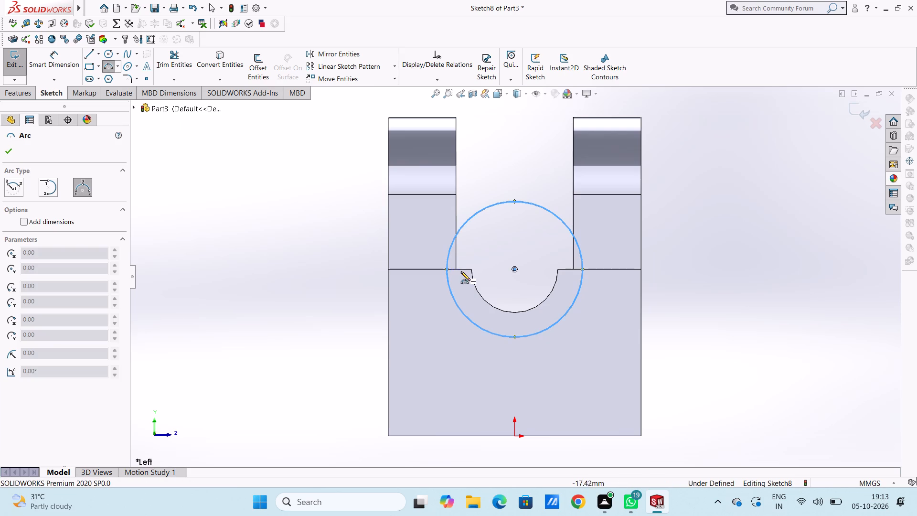
pyautogui.click(470, 270)
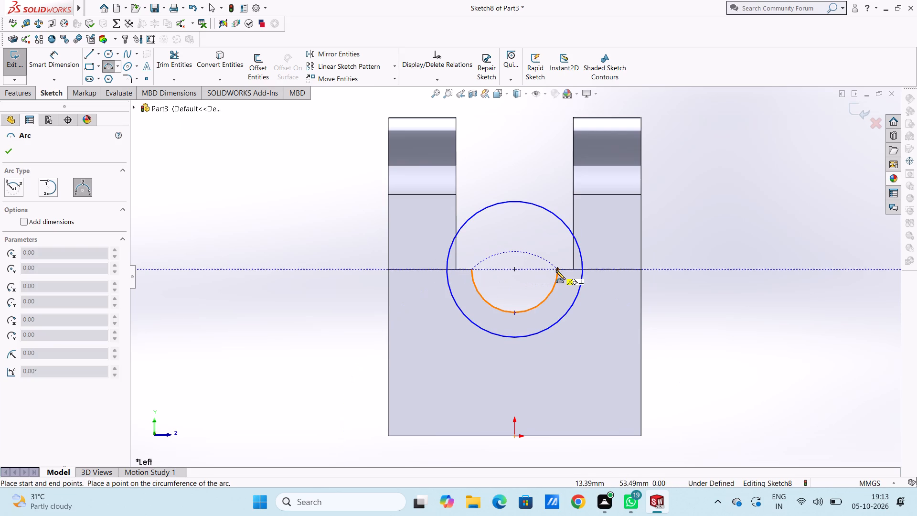
pyautogui.click(556, 270)
pyautogui.click(541, 304)
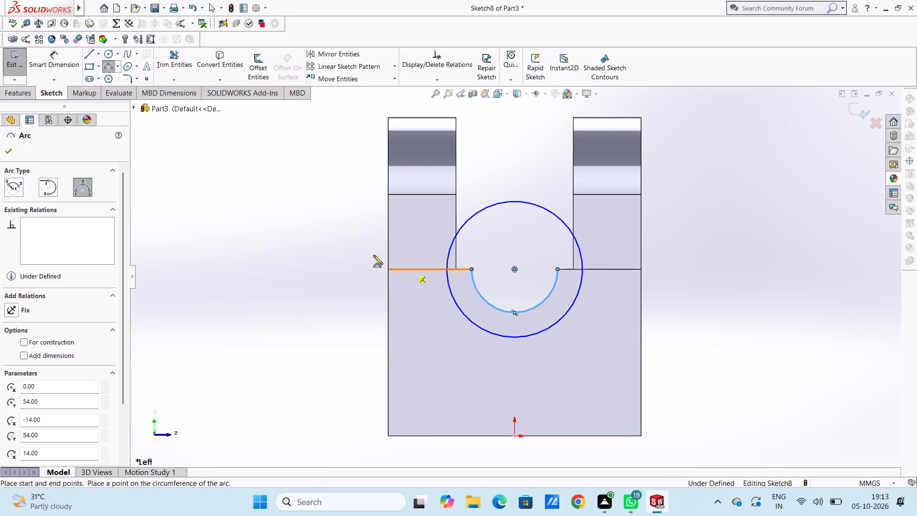
pyautogui.click(10, 152)
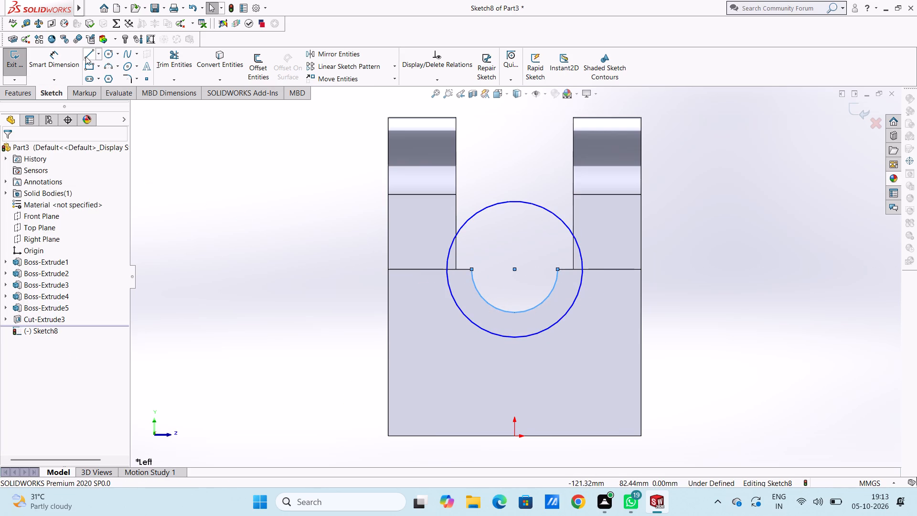
# Connect each end of the inner arc to the circle with an 8 mm horizontal line along the wall's top edge.
pyautogui.click(86, 55)
pyautogui.click(471, 267)
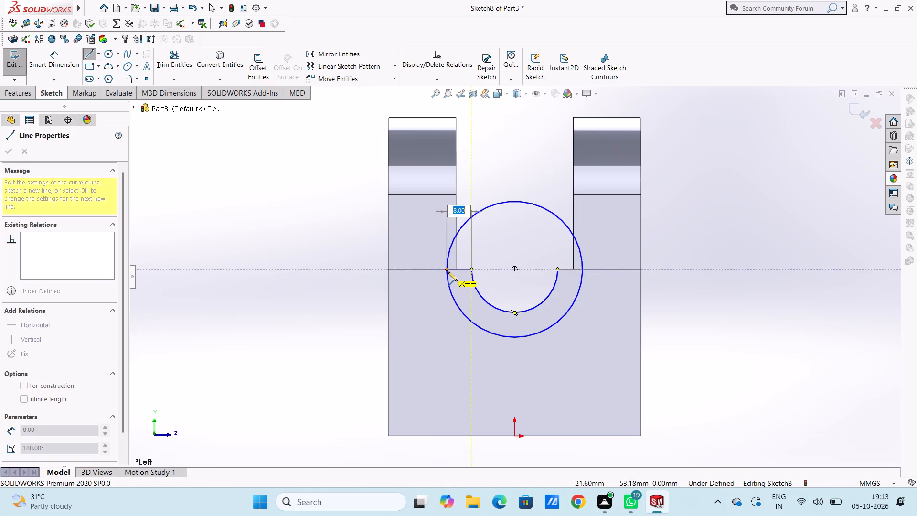
pyautogui.click(448, 271)
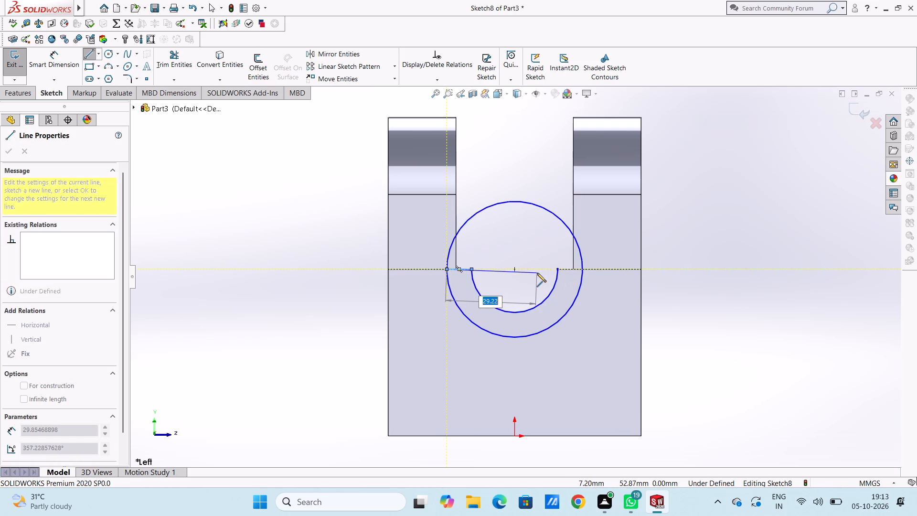
pyautogui.press('Escape')
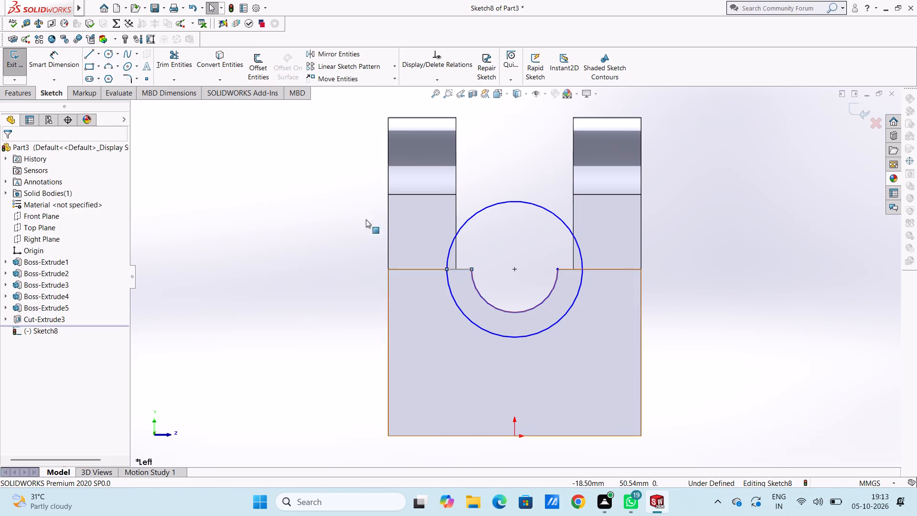
pyautogui.click(90, 54)
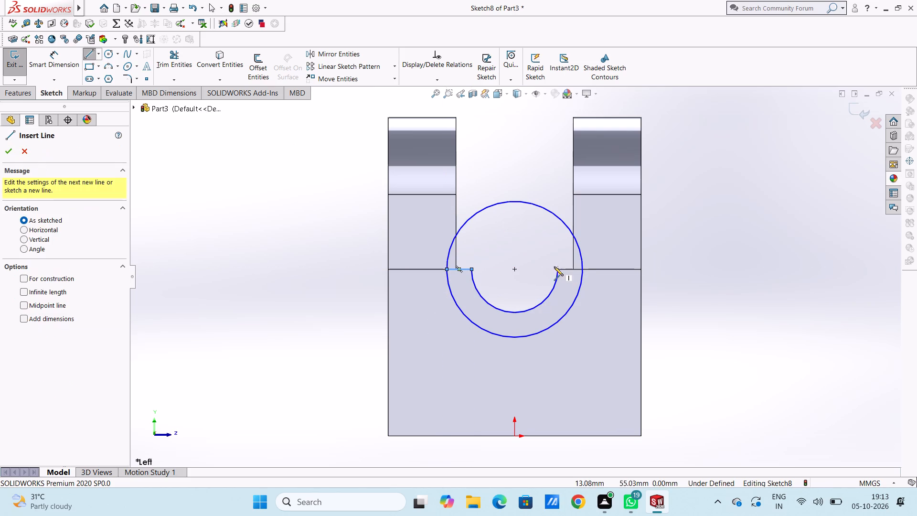
pyautogui.click(559, 269)
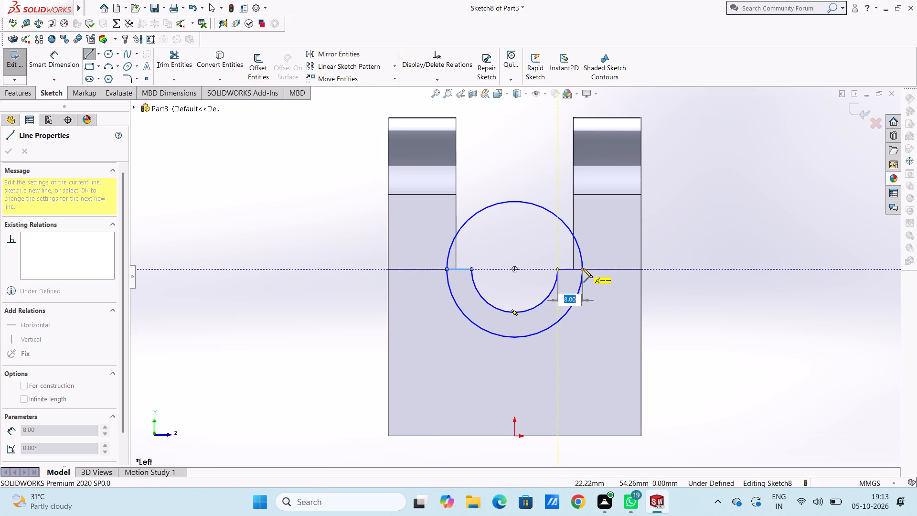
pyautogui.click(583, 269)
pyautogui.press('Escape')
pyautogui.press('Escape')
pyautogui.press('Escape')
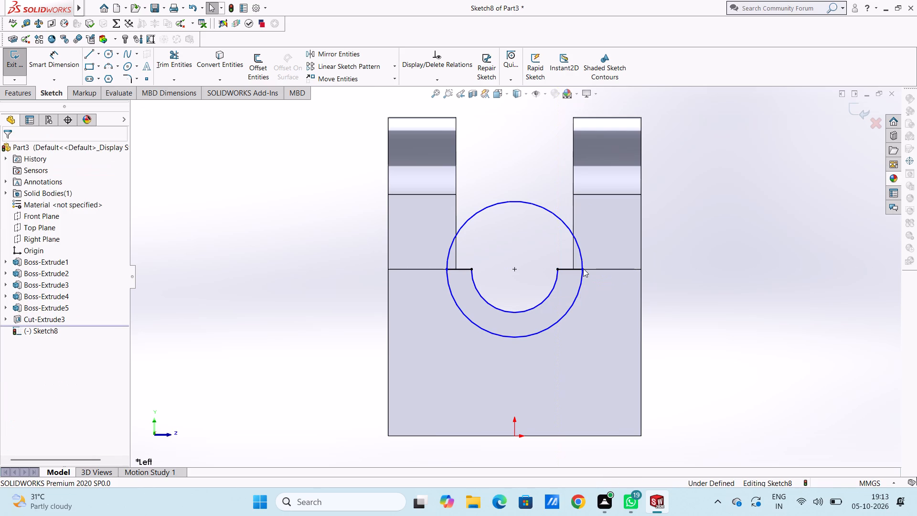
# Trim away the upper half of the outer circle to leave a closed half-ring profile.
pyautogui.click(182, 65)
pyautogui.click(483, 206)
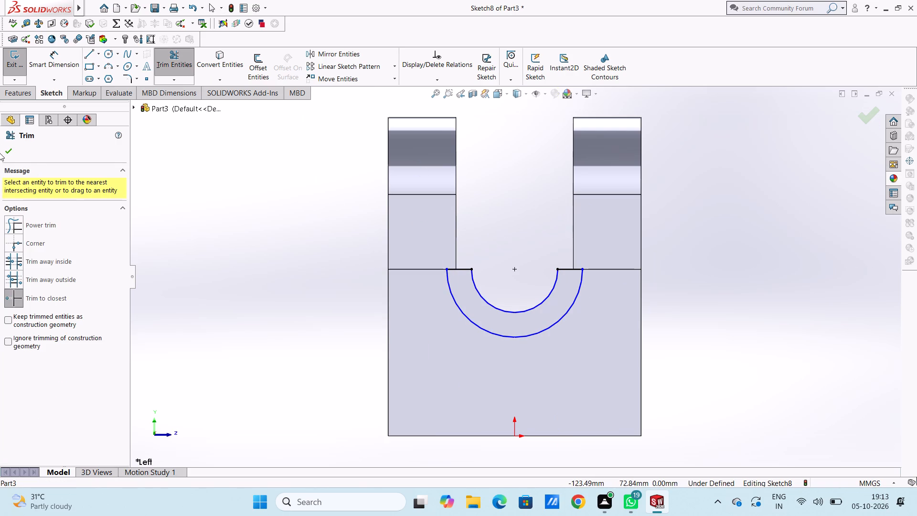
pyautogui.click(8, 149)
# Add radius dimensions of 14 mm to the inner arc and 22 mm to the outer arc.
pyautogui.click(58, 62)
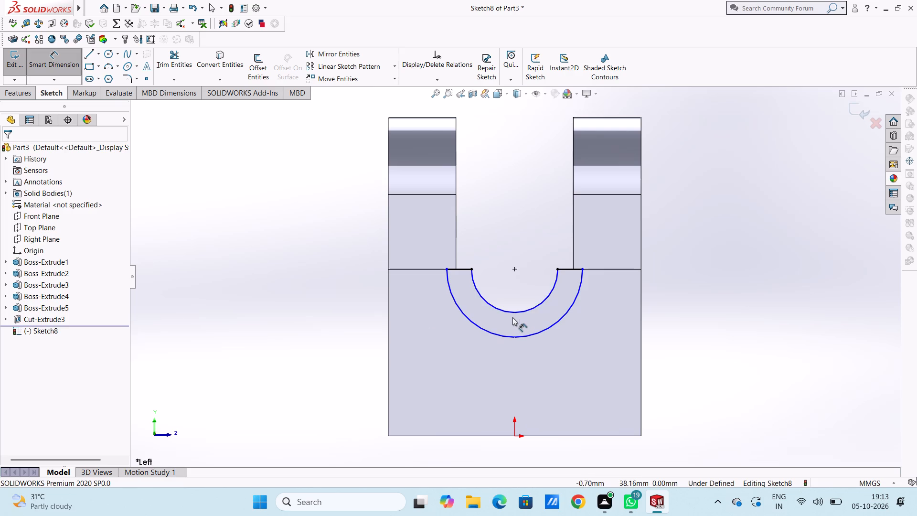
pyautogui.moveTo(512, 314); pyautogui.dragTo(509, 319)
pyautogui.click(318, 407)
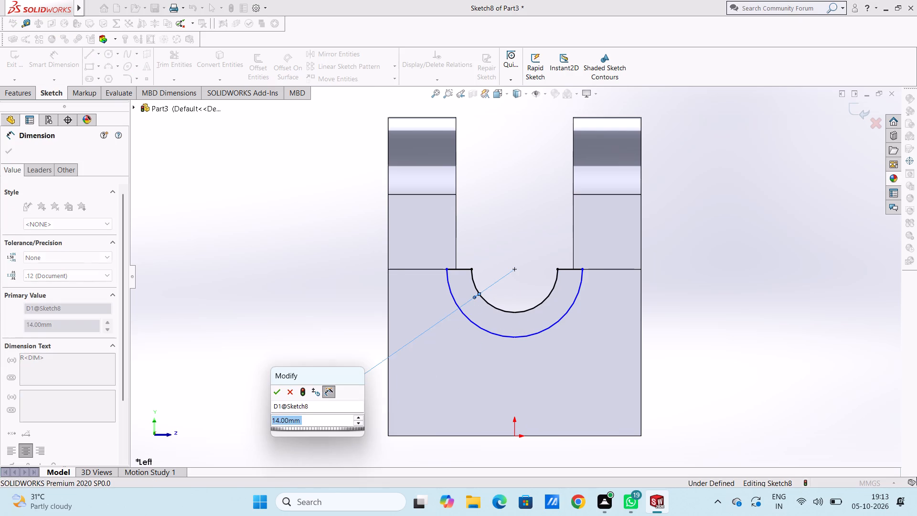
pyautogui.click(278, 395)
pyautogui.click(277, 390)
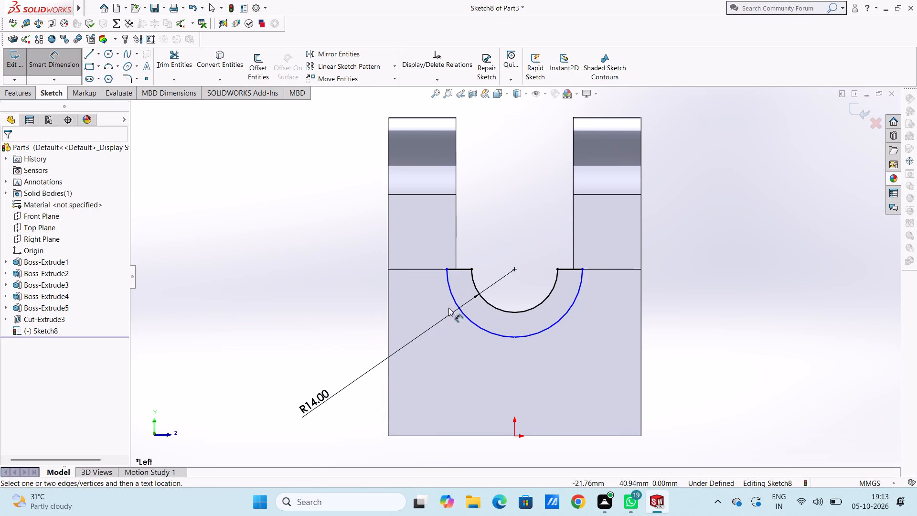
pyautogui.click(451, 300)
pyautogui.click(289, 380)
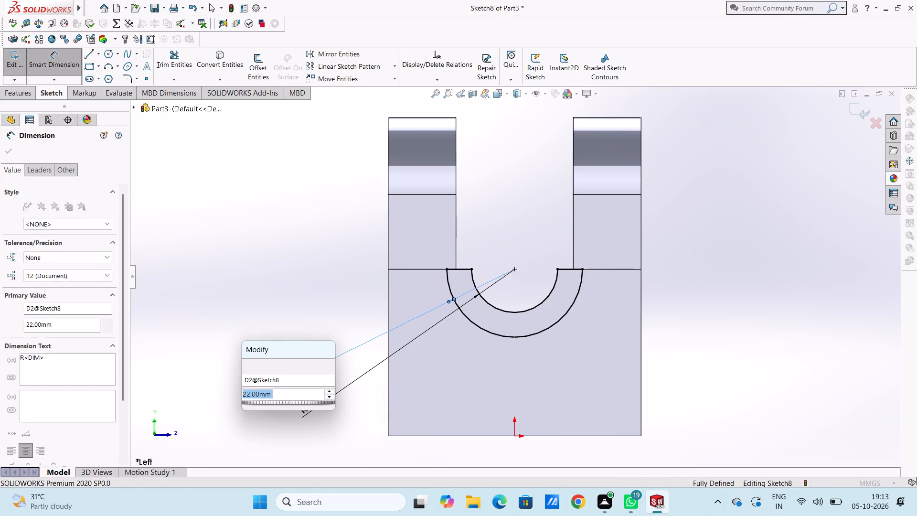
pyautogui.click(252, 365)
pyautogui.click(279, 315)
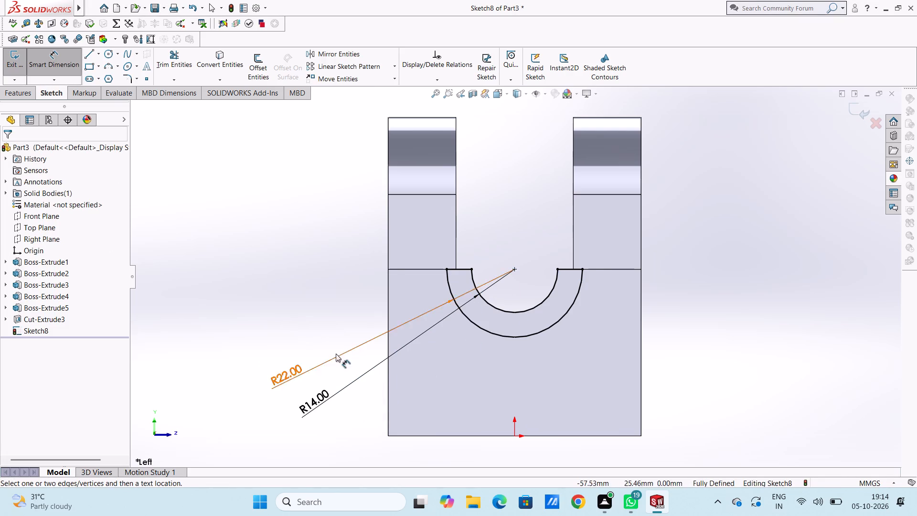
# Extrude the half-ring profile 28 mm as a merged blind boss, reversed to project inward from the end wall toward the arched supports.
pyautogui.scroll(2, 336, 354)
pyautogui.moveTo(339, 325); pyautogui.dragTo(210, 377, button='middle')
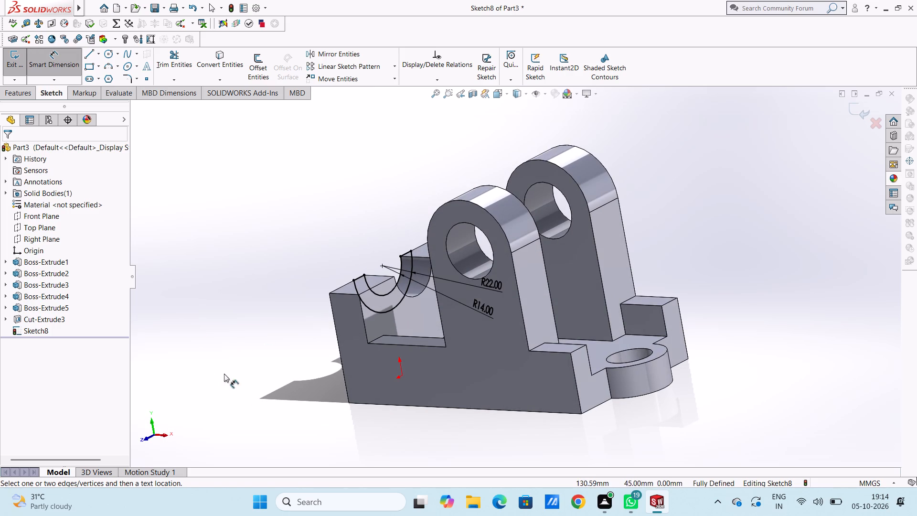
pyautogui.click(11, 90)
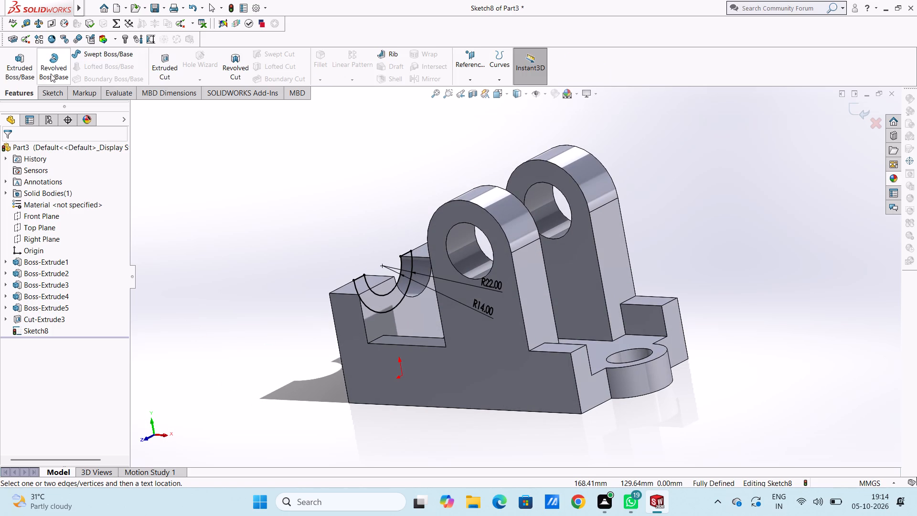
pyautogui.click(26, 69)
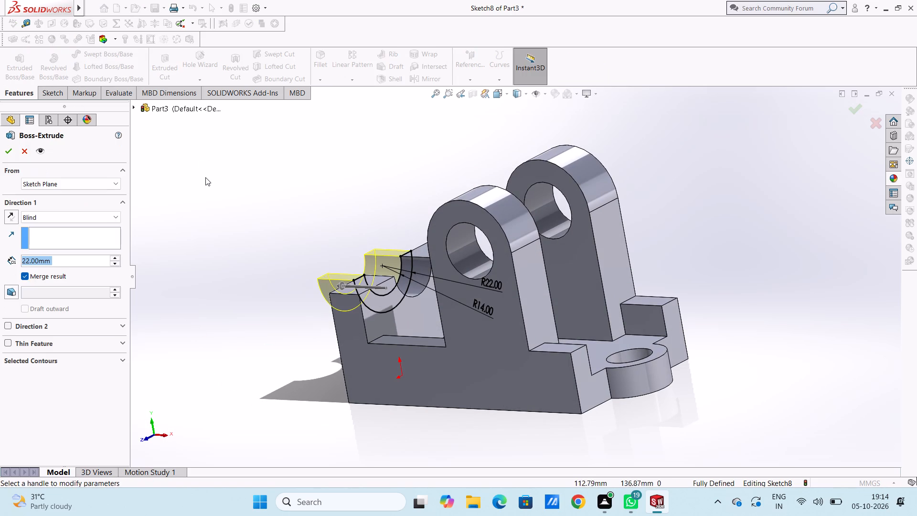
pyautogui.click(10, 214)
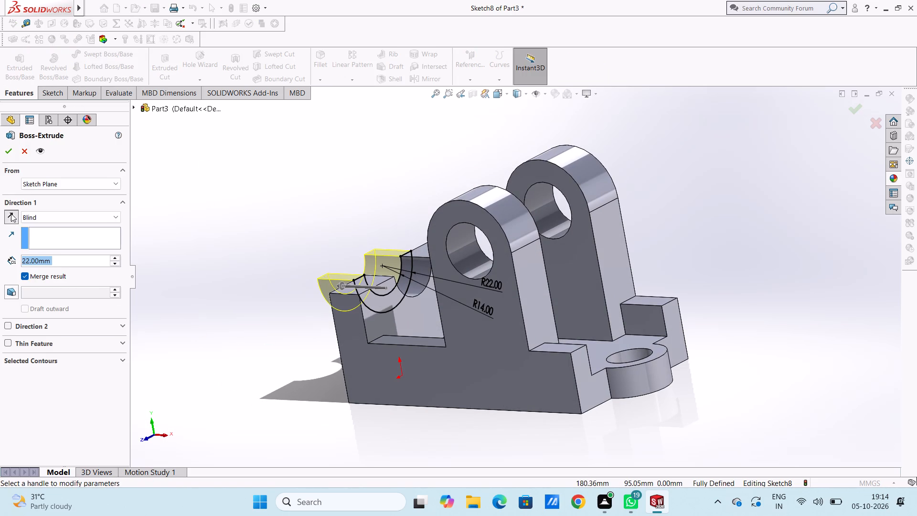
pyautogui.doubleClick(88, 257)
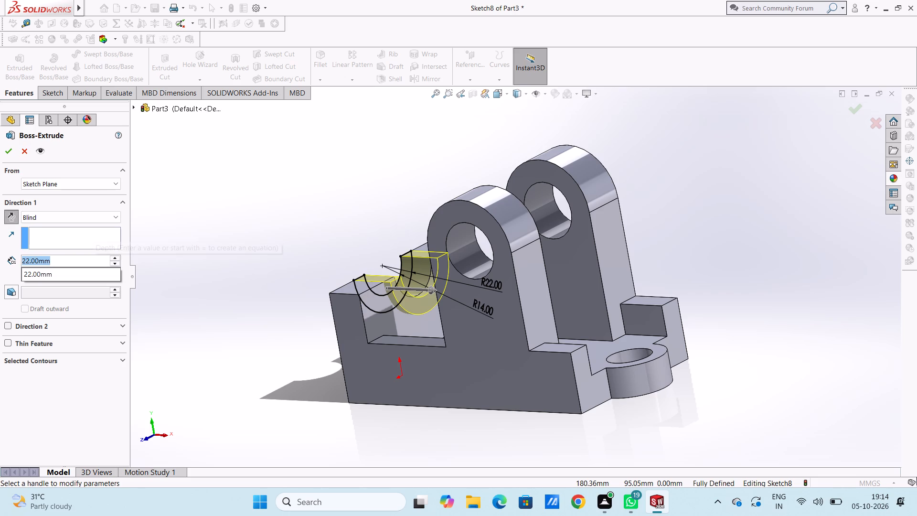
pyautogui.write('28')
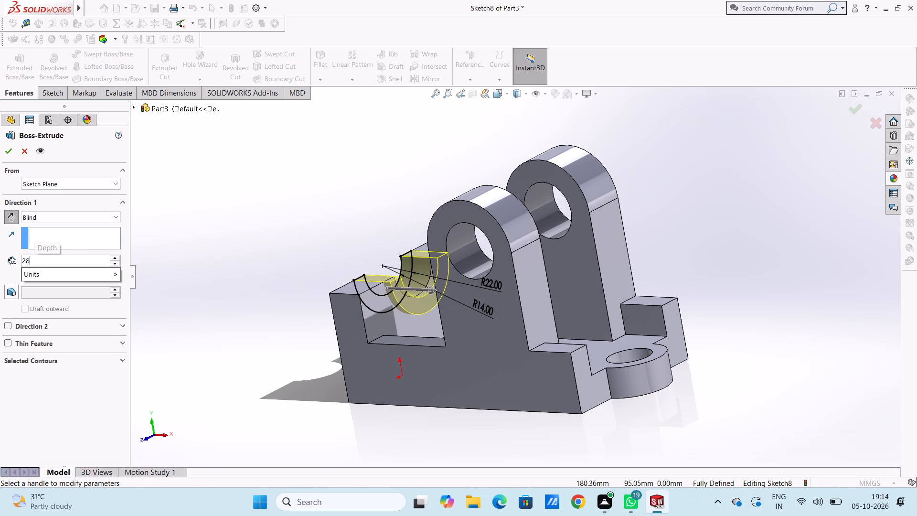
pyautogui.press('Return')
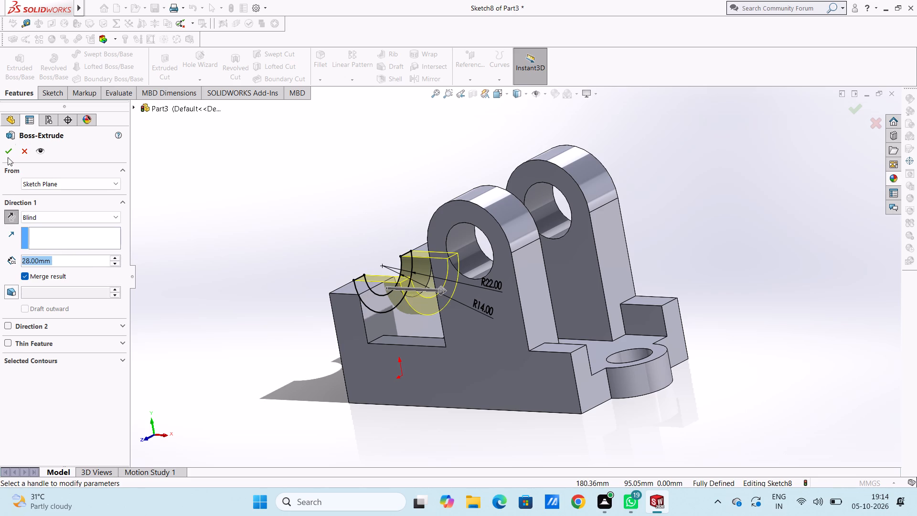
pyautogui.click(9, 151)
pyautogui.click(207, 234)
# Examine the half-ring boss, notched end wall and arched supports from several angles.
pyautogui.moveTo(231, 286); pyautogui.dragTo(276, 286, button='middle')
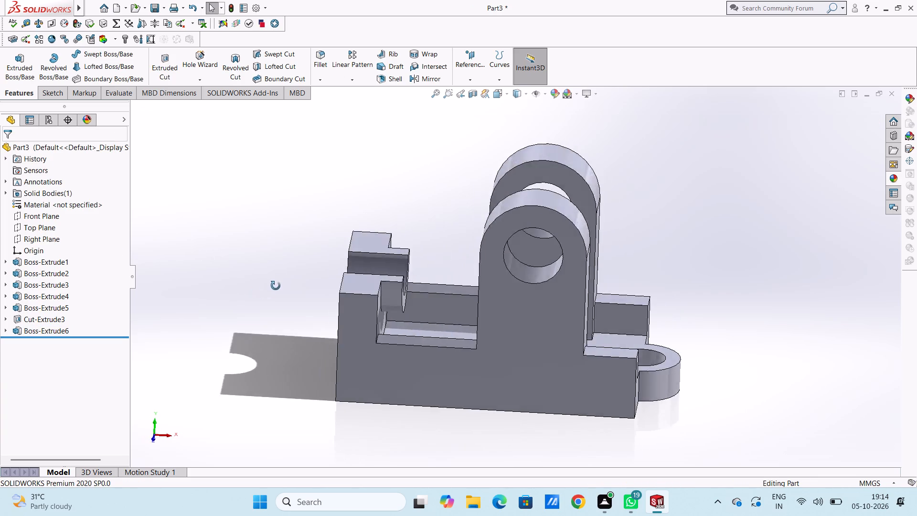
pyautogui.moveTo(276, 286); pyautogui.dragTo(225, 333, button='middle')
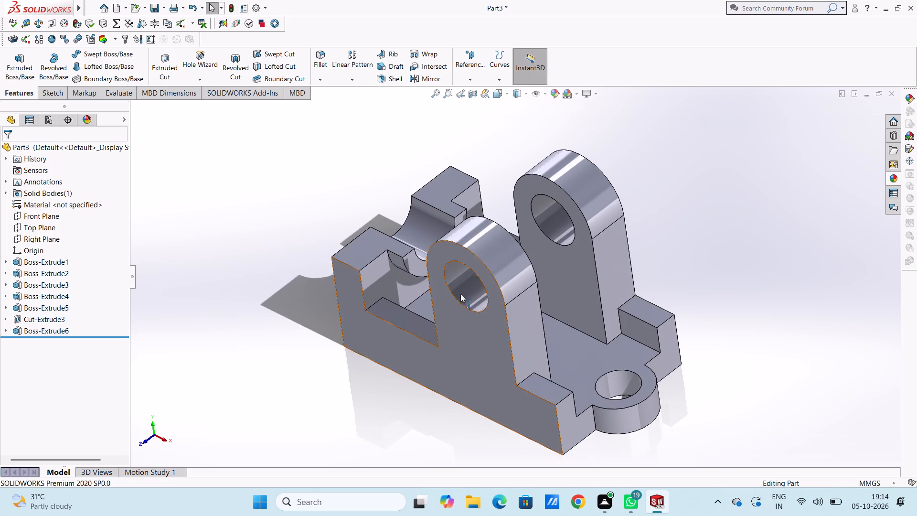
pyautogui.scroll(2, 486, 282)
pyautogui.moveTo(500, 302); pyautogui.dragTo(528, 312, button='middle')
pyautogui.scroll(-3, 482, 239)
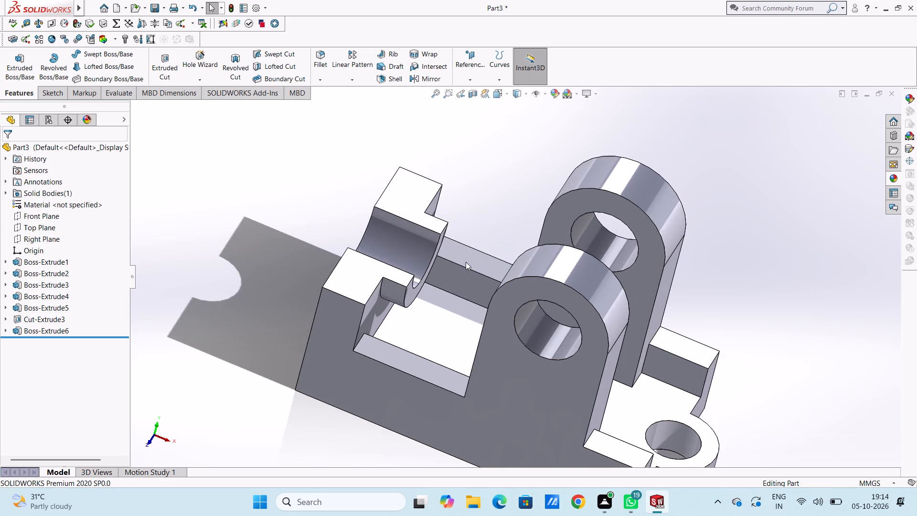
pyautogui.moveTo(453, 303); pyautogui.dragTo(434, 295, button='middle')
pyautogui.scroll(-3, 420, 248)
pyautogui.middleClick(463, 216)
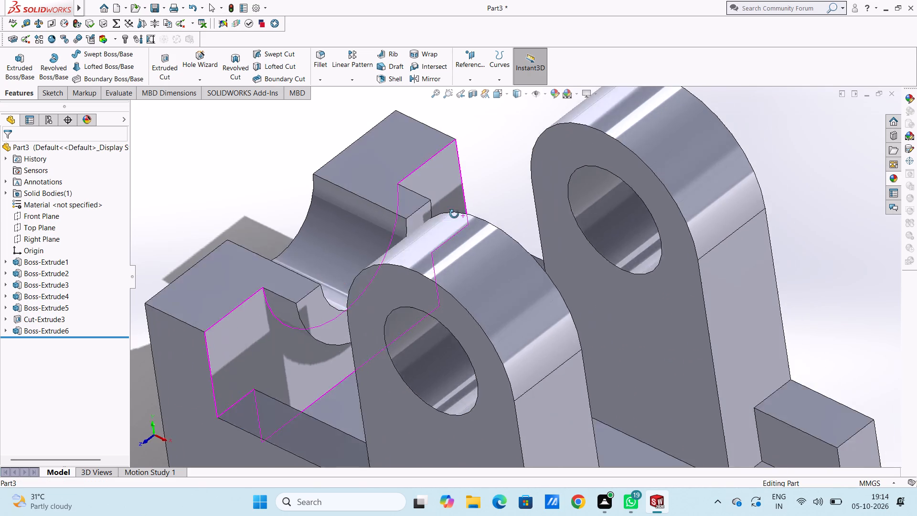
pyautogui.scroll(-4, 436, 242)
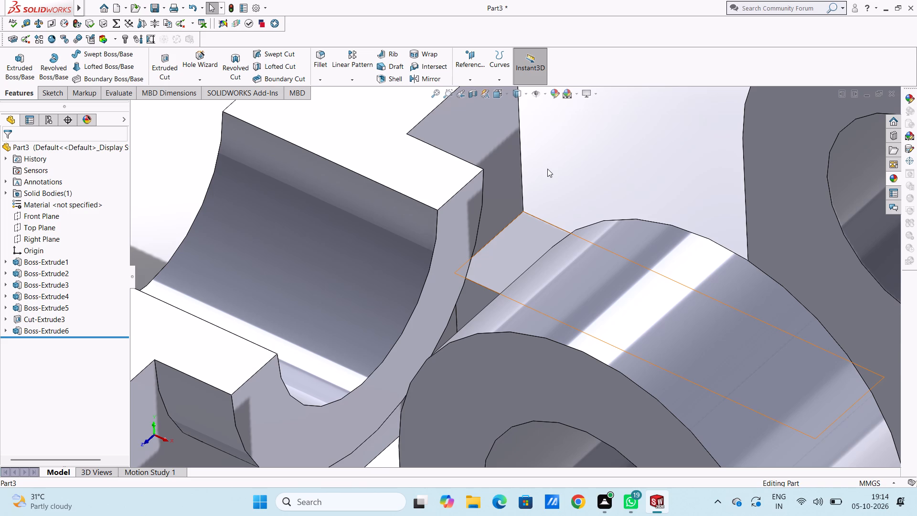
pyautogui.scroll(3, 547, 169)
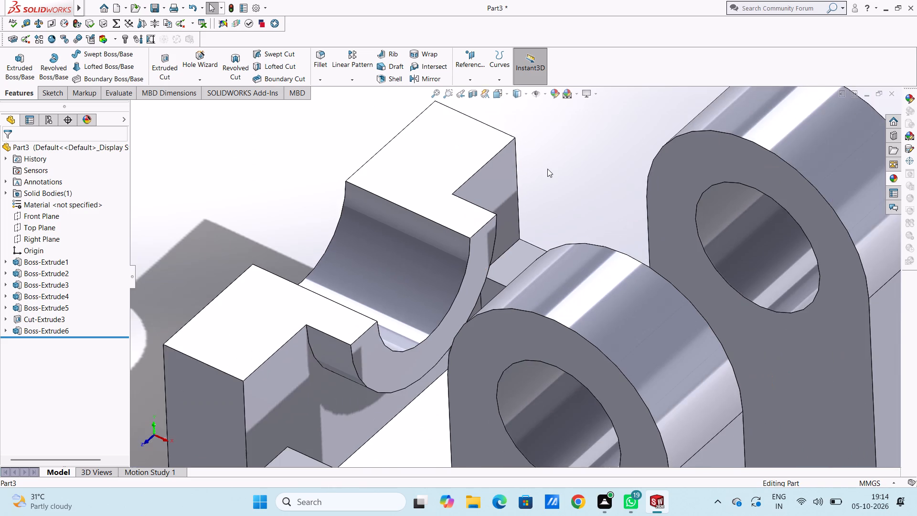
pyautogui.scroll(3, 543, 172)
pyautogui.scroll(3, 443, 246)
pyautogui.moveTo(535, 268); pyautogui.dragTo(523, 237, button='middle')
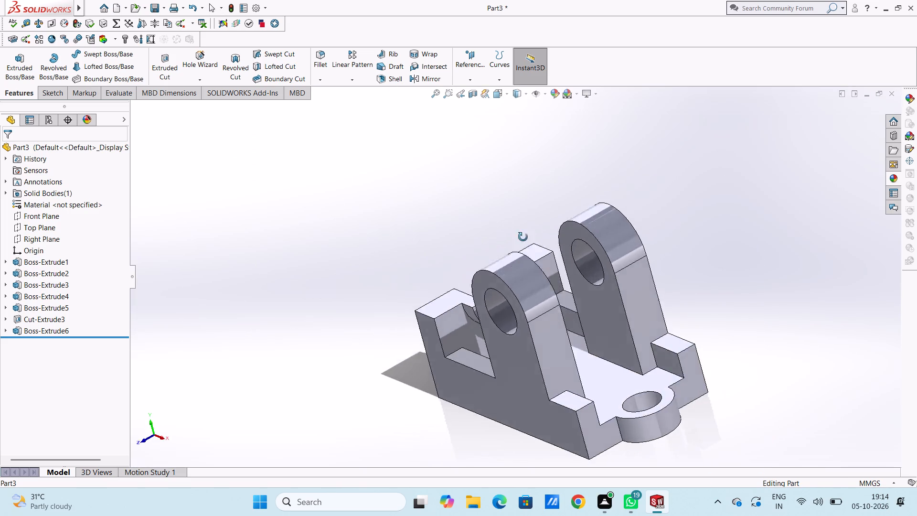
# Fillet the inner semicircular edge at the free end of the half-ring boss with a 1 mm radius.
pyautogui.moveTo(523, 237); pyautogui.dragTo(553, 261, button='middle')
pyautogui.scroll(-3, 496, 313)
pyautogui.moveTo(486, 301); pyautogui.dragTo(471, 301, button='middle')
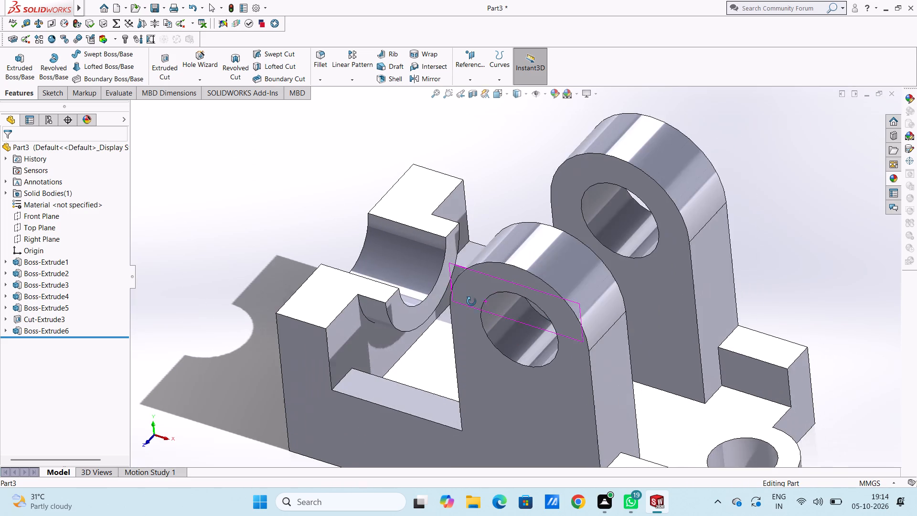
pyautogui.moveTo(471, 301); pyautogui.dragTo(469, 301, button='middle')
pyautogui.click(319, 54)
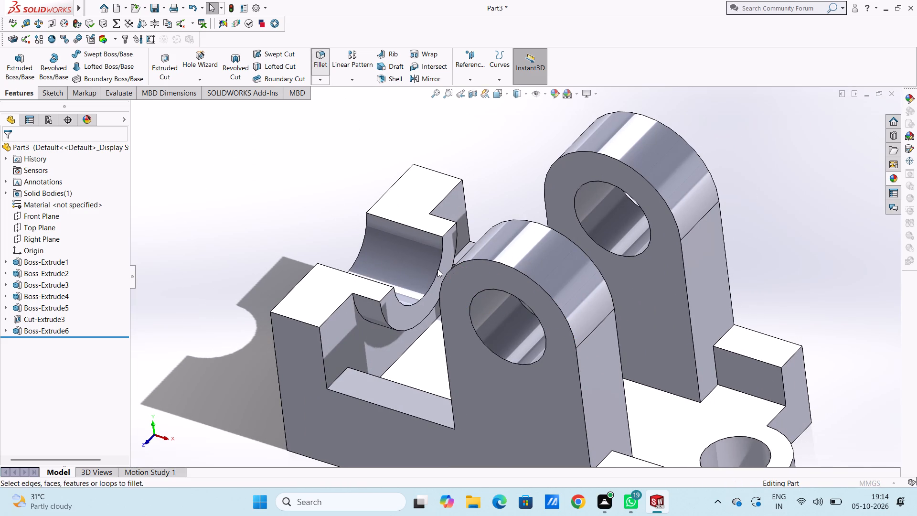
pyautogui.click(438, 268)
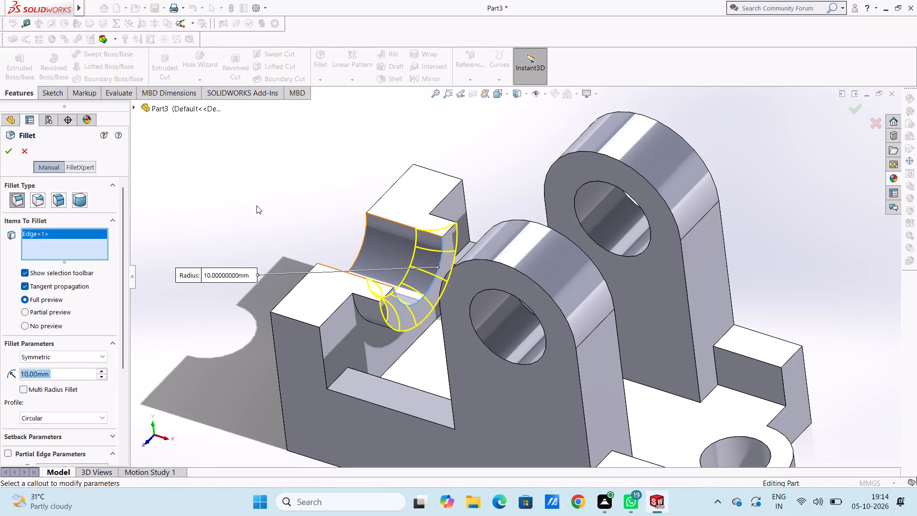
pyautogui.press('1')
pyautogui.press('Return')
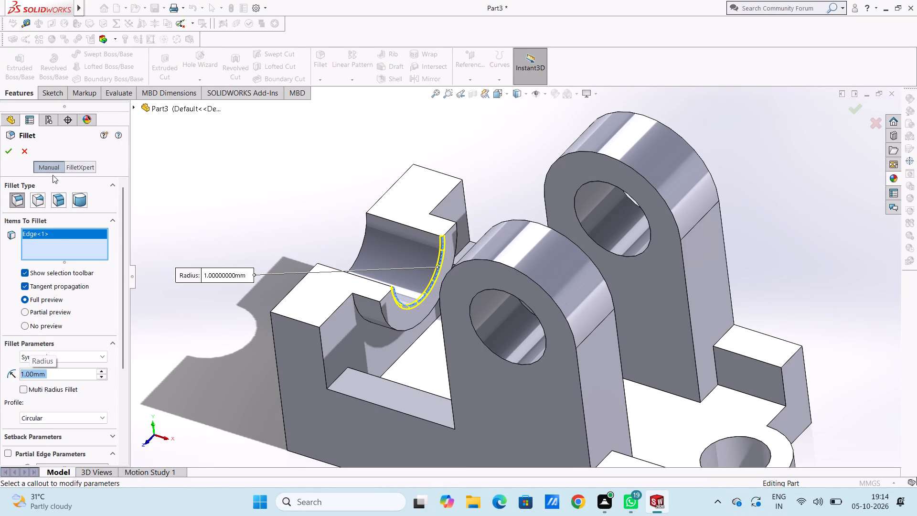
pyautogui.click(8, 153)
# Fillet the top circular edge of the lug's hole with a 1 mm radius.
pyautogui.scroll(3, 258, 179)
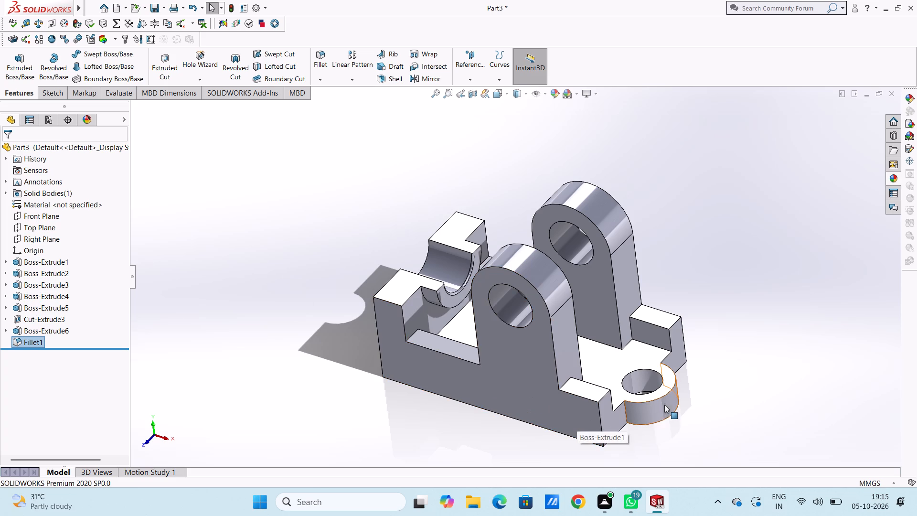
pyautogui.scroll(-2, 671, 403)
pyautogui.moveTo(728, 365); pyautogui.dragTo(741, 350, button='middle')
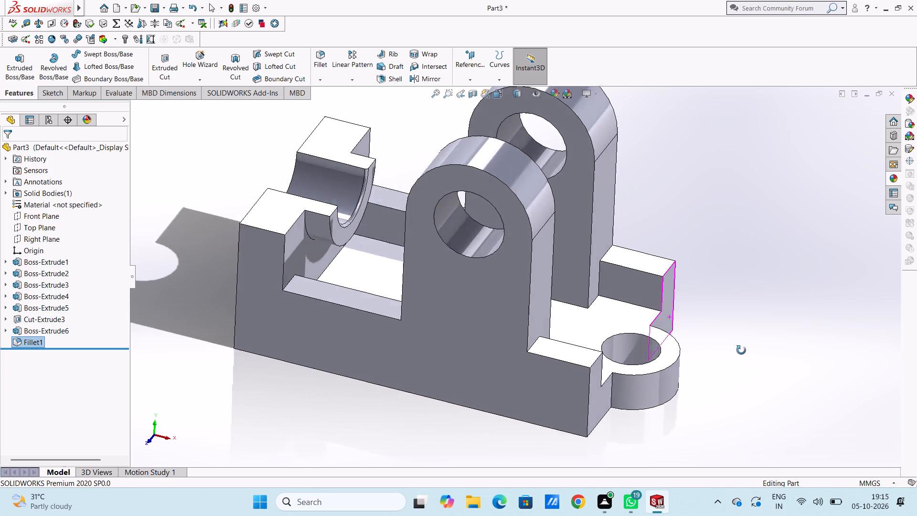
pyautogui.moveTo(741, 350); pyautogui.dragTo(713, 379, button='middle')
pyautogui.scroll(-2, 605, 345)
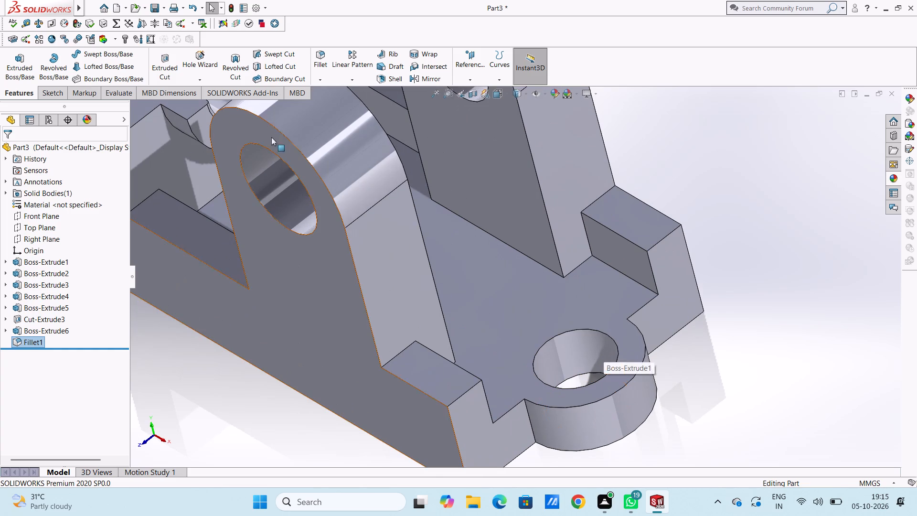
pyautogui.click(318, 54)
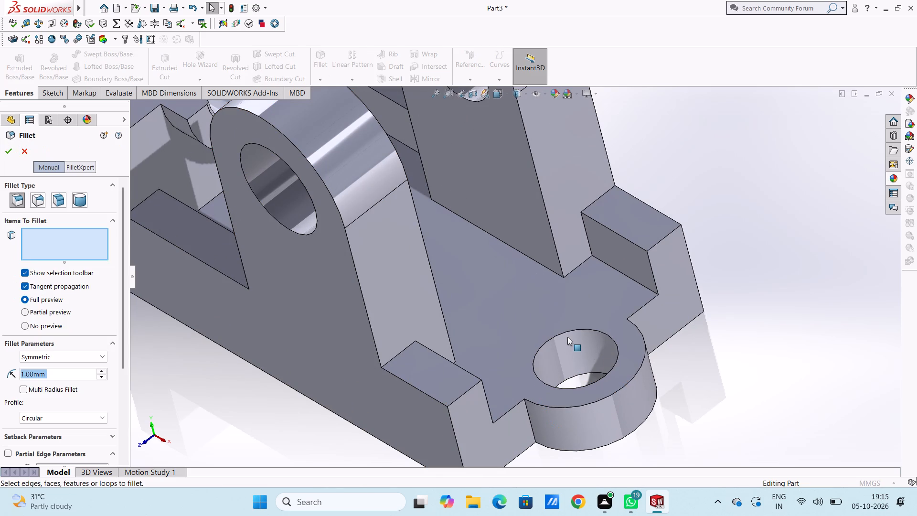
pyautogui.click(567, 332)
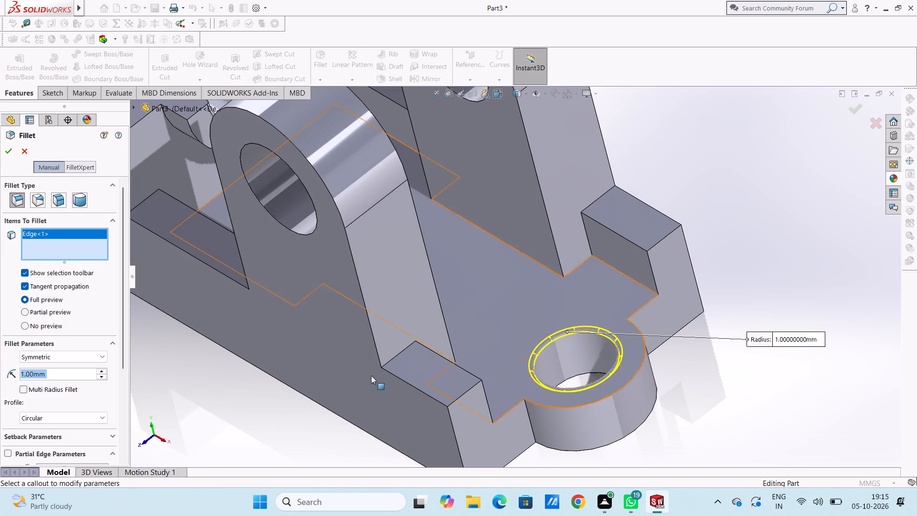
pyautogui.click(11, 150)
pyautogui.scroll(4, 277, 398)
pyautogui.press('Escape')
pyautogui.press('Escape')
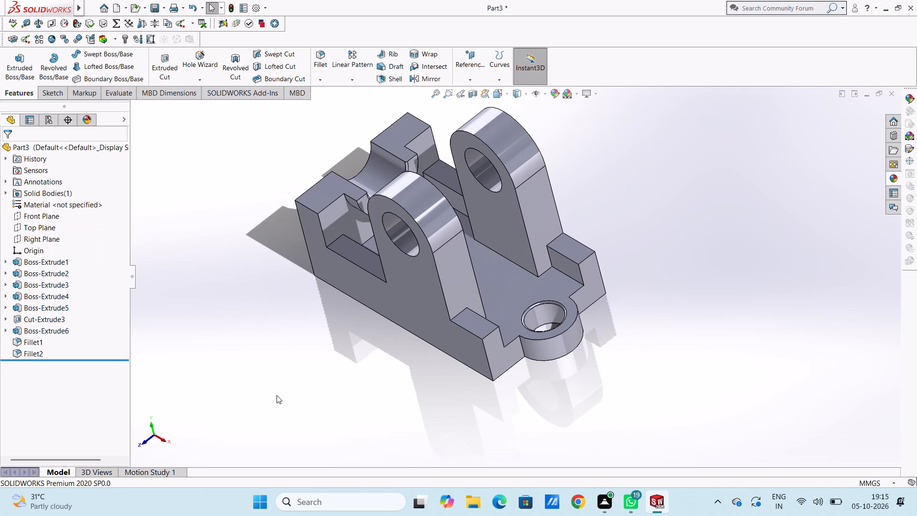
# Set the isometric view and colour the whole part bright cyan from the standard swatches.
pyautogui.hotkey('ctrl', '7')
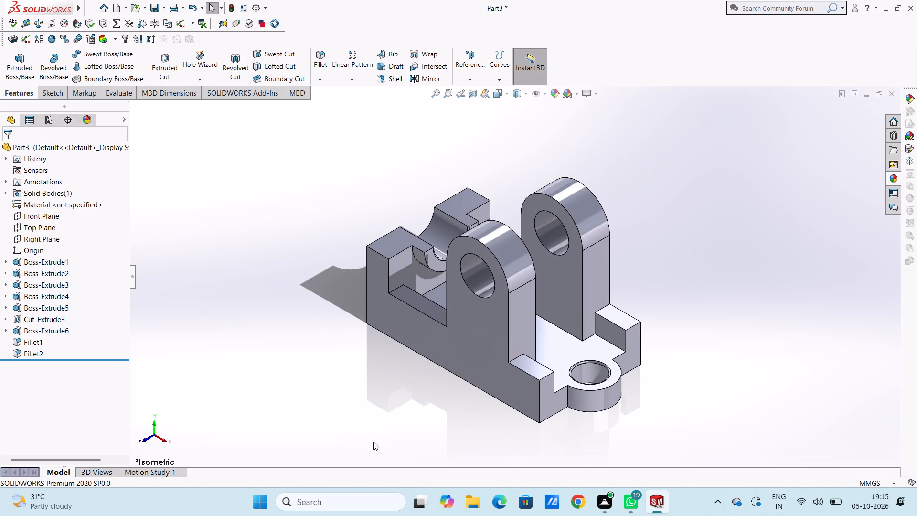
pyautogui.scroll(2, 434, 362)
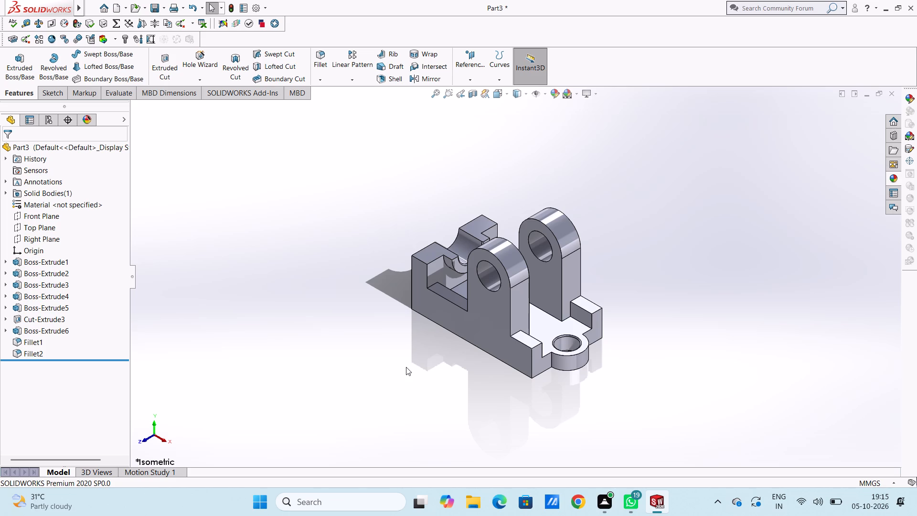
pyautogui.scroll(1, 400, 363)
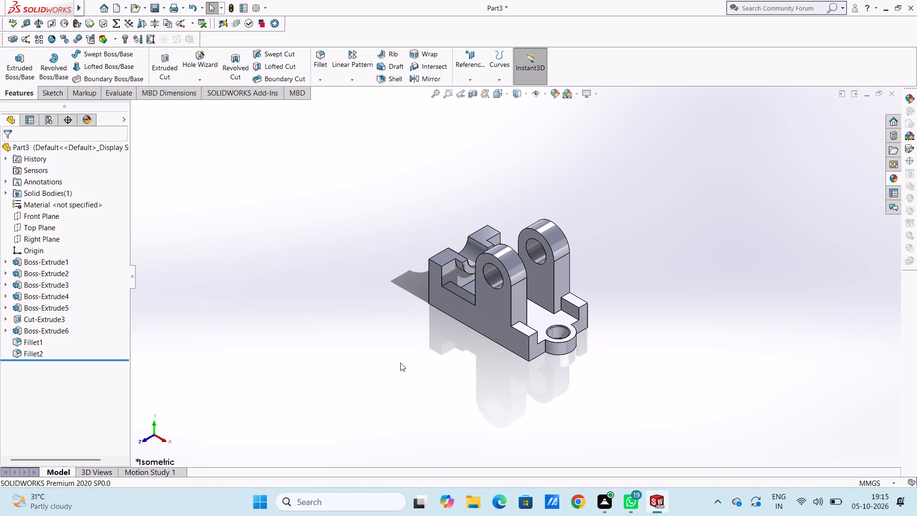
pyautogui.press('Escape')
pyautogui.press('Escape')
pyautogui.click(552, 95)
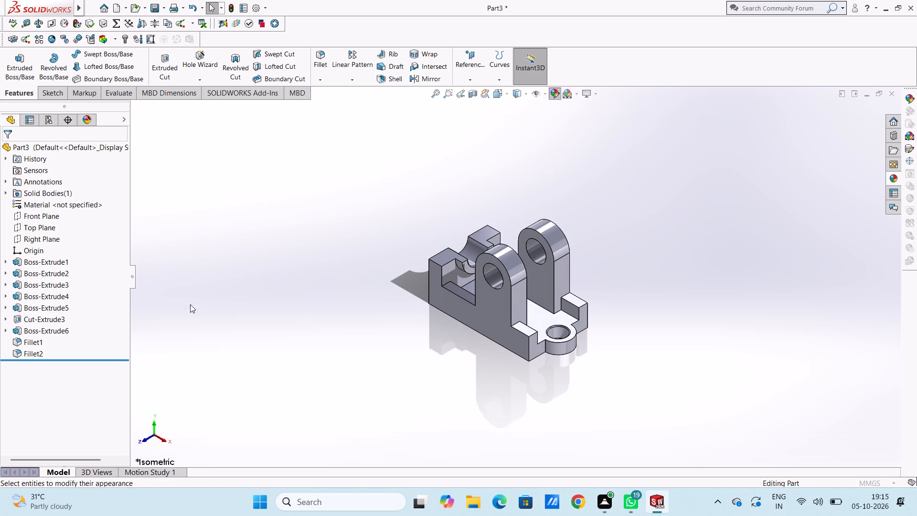
pyautogui.click(64, 383)
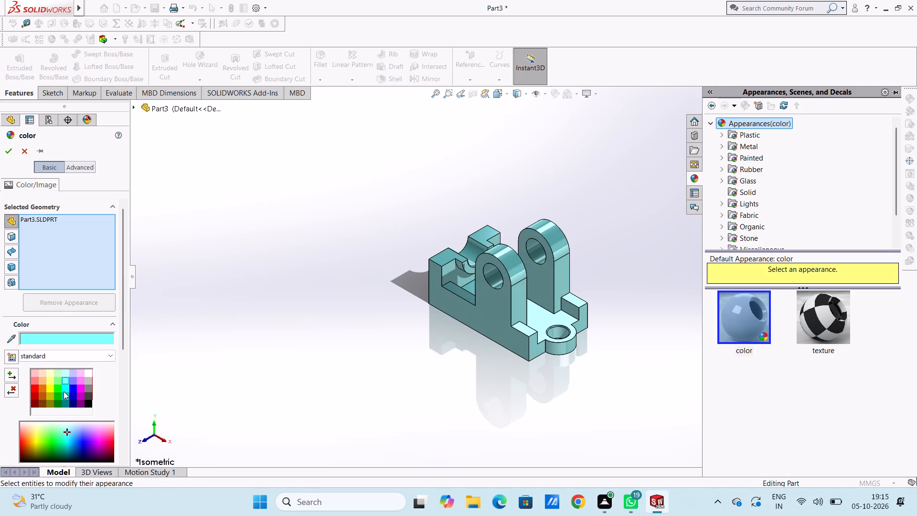
pyautogui.click(64, 392)
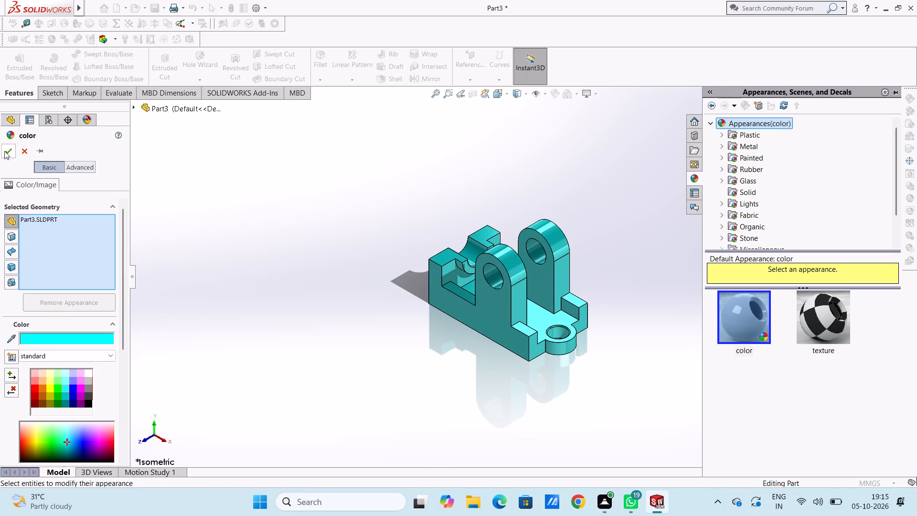
pyautogui.click(4, 150)
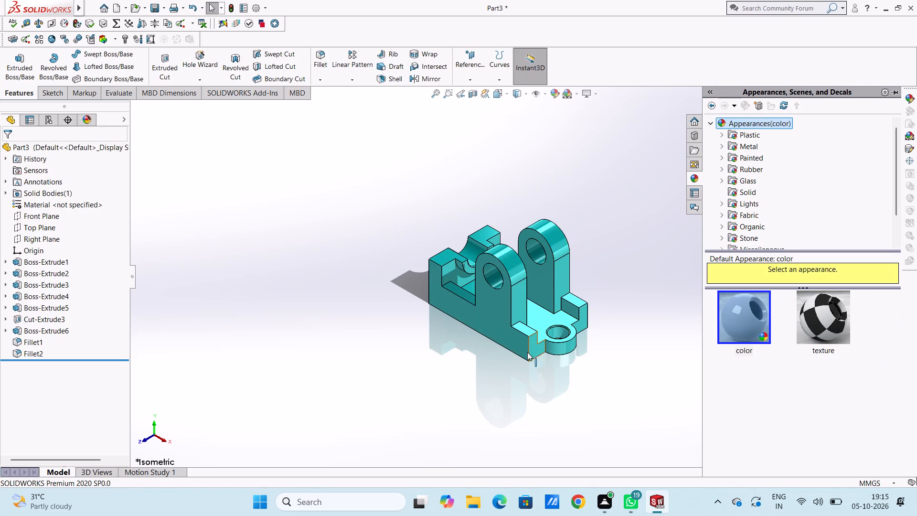
# Apply the chromium plate metal appearance to the inner cylindrical face of the lug's hole.
pyautogui.scroll(-3, 517, 356)
pyautogui.click(745, 146)
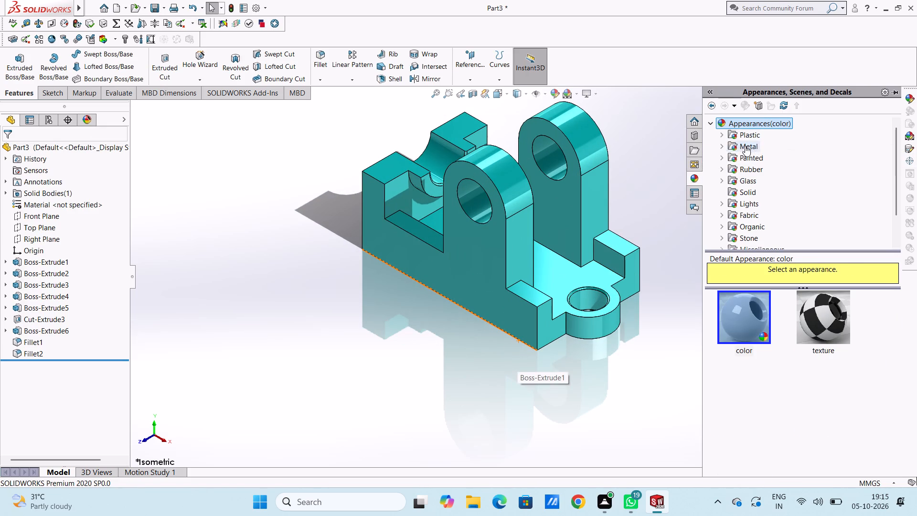
pyautogui.scroll(-3, 592, 333)
pyautogui.moveTo(832, 323); pyautogui.dragTo(810, 318)
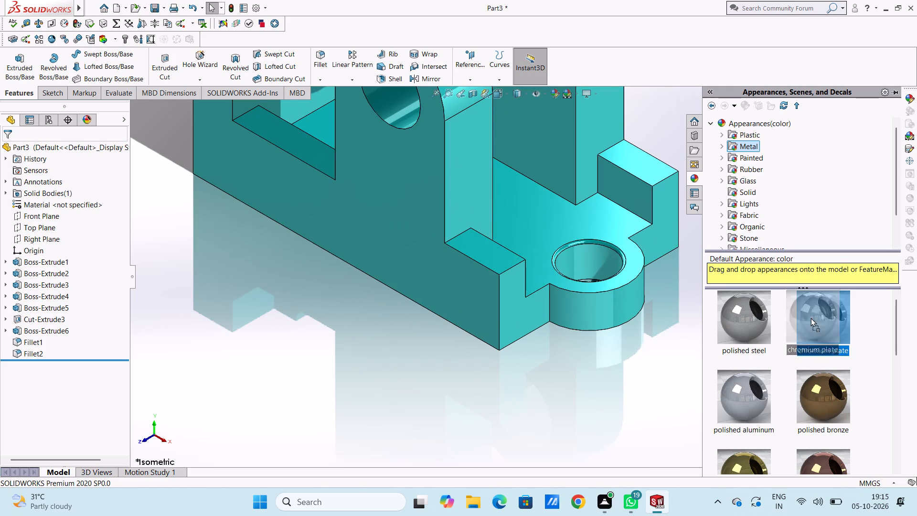
pyautogui.moveTo(810, 318); pyautogui.dragTo(599, 266)
pyautogui.click(599, 266)
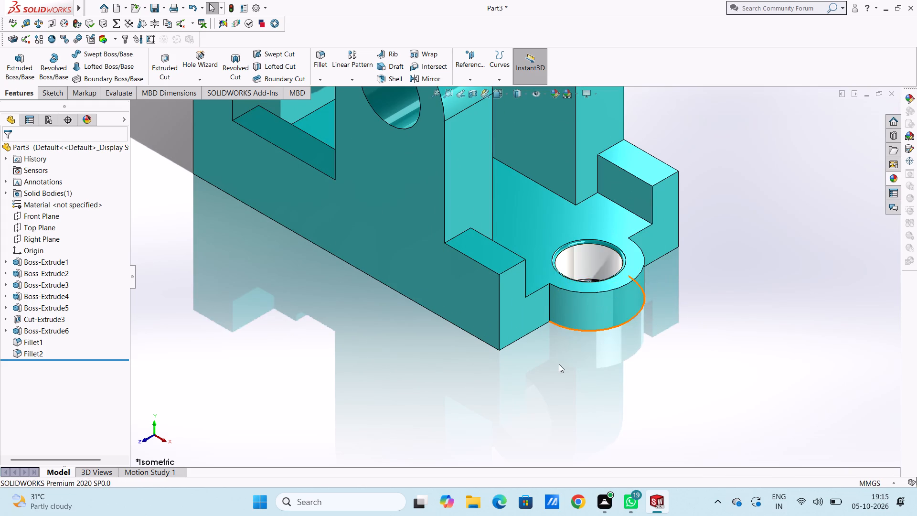
# Apply the chromium plate appearance to the inner cylindrical face of the hole in the front arched support.
pyautogui.scroll(4, 559, 365)
pyautogui.scroll(3, 426, 161)
pyautogui.scroll(-3, 473, 174)
pyautogui.scroll(-2, 489, 276)
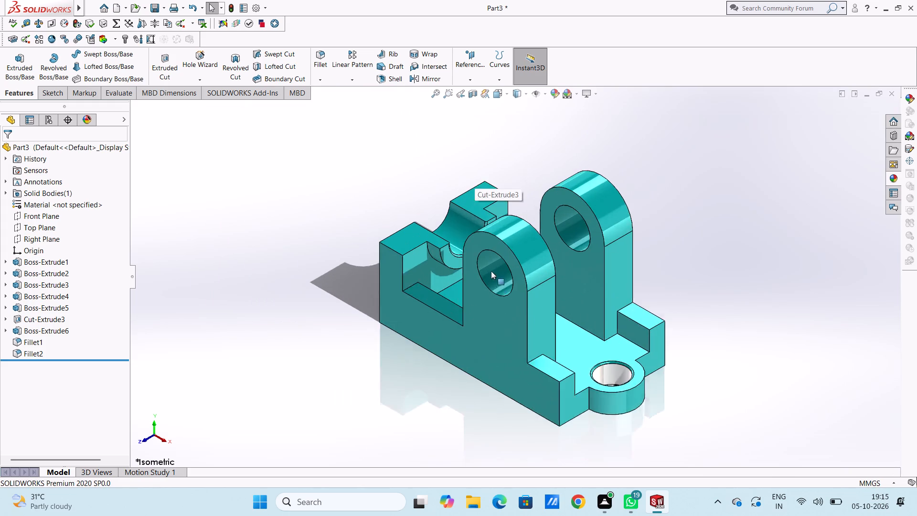
pyautogui.scroll(-2, 491, 271)
pyautogui.click(895, 175)
pyautogui.moveTo(838, 316); pyautogui.dragTo(836, 316)
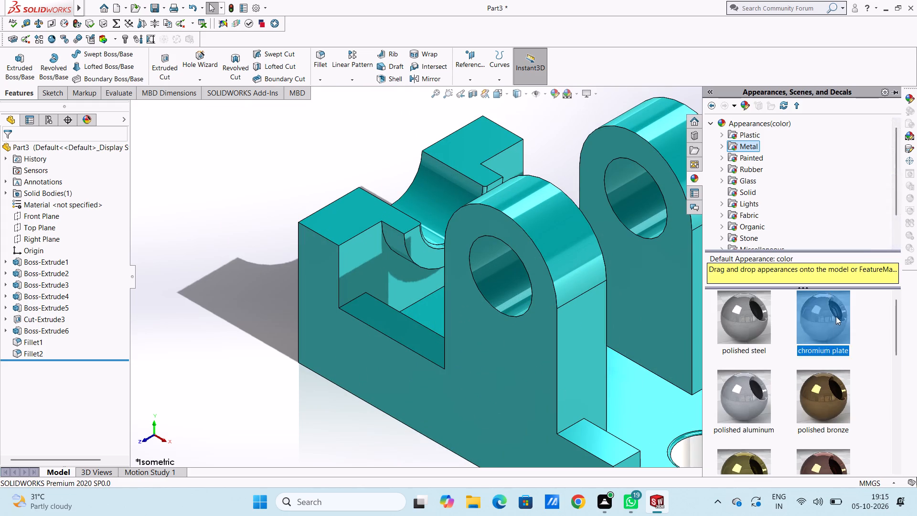
pyautogui.moveTo(836, 316); pyautogui.dragTo(516, 279)
pyautogui.click(516, 279)
# Apply the chromium plate appearance to the inner cylindrical face of the hole in the rear arched support.
pyautogui.scroll(-3, 586, 202)
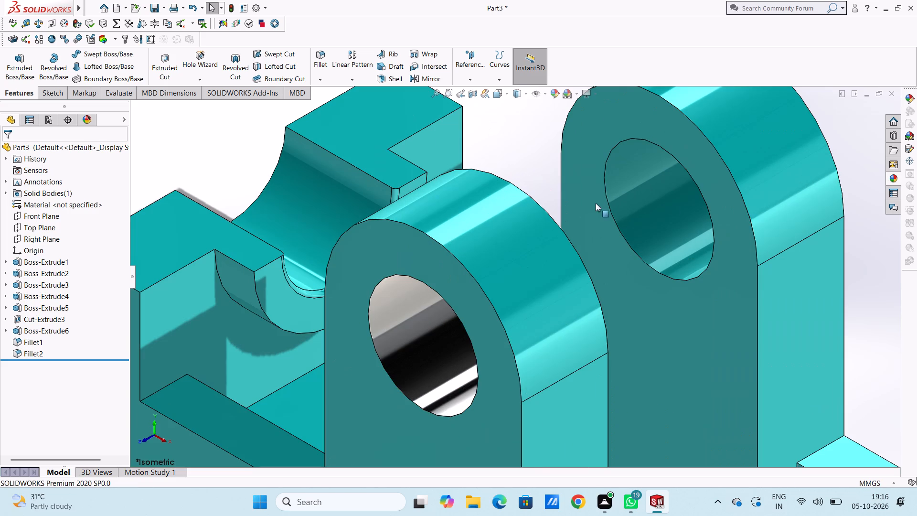
pyautogui.click(891, 175)
pyautogui.moveTo(839, 316); pyautogui.dragTo(640, 235)
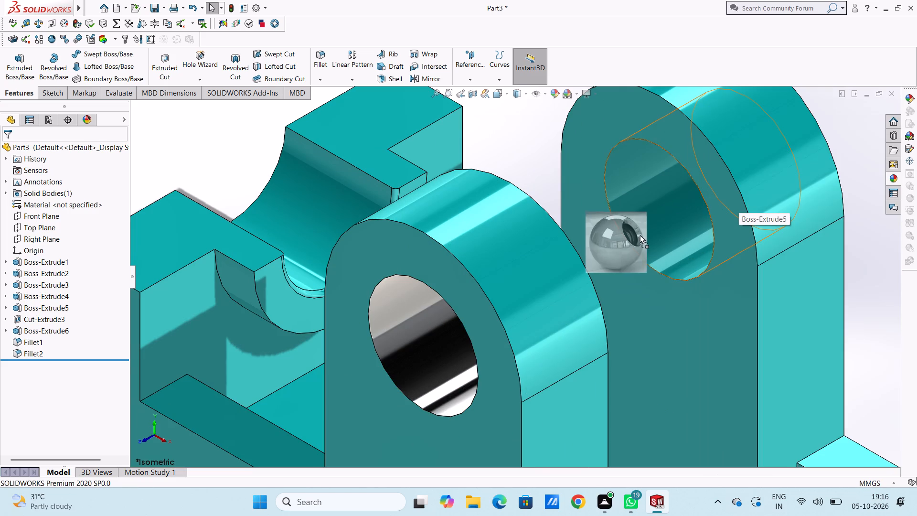
pyautogui.moveTo(640, 235); pyautogui.dragTo(674, 215)
pyautogui.click(674, 215)
# Apply the chromium plate appearance to the concave semicircular face running through the end wall and half-ring boss.
pyautogui.scroll(4, 666, 256)
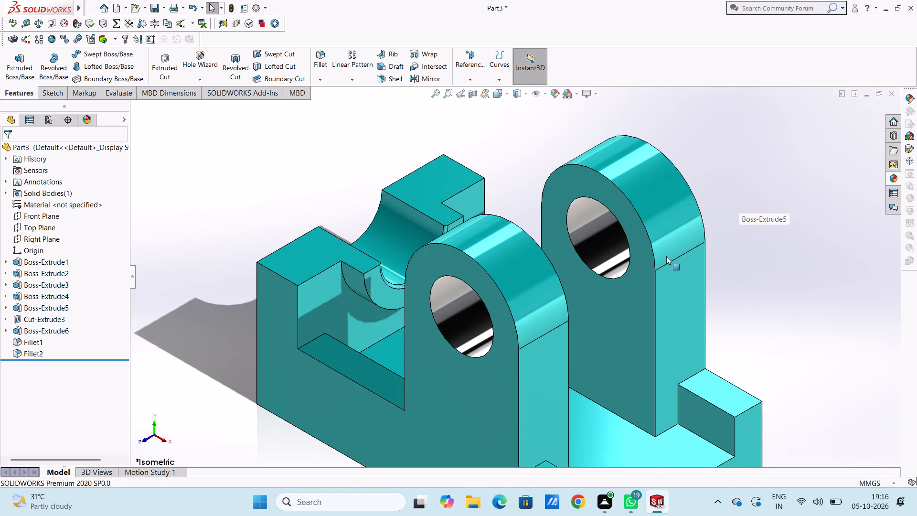
pyautogui.scroll(3, 666, 256)
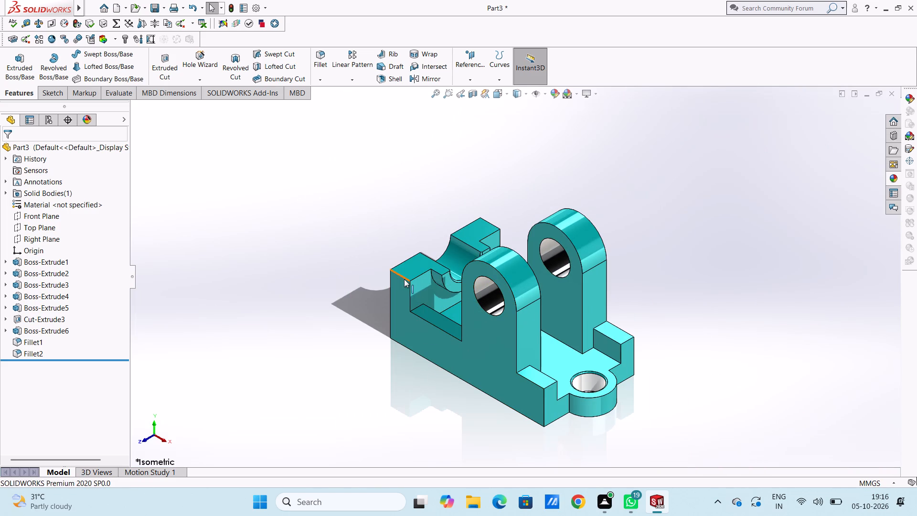
pyautogui.scroll(-6, 448, 270)
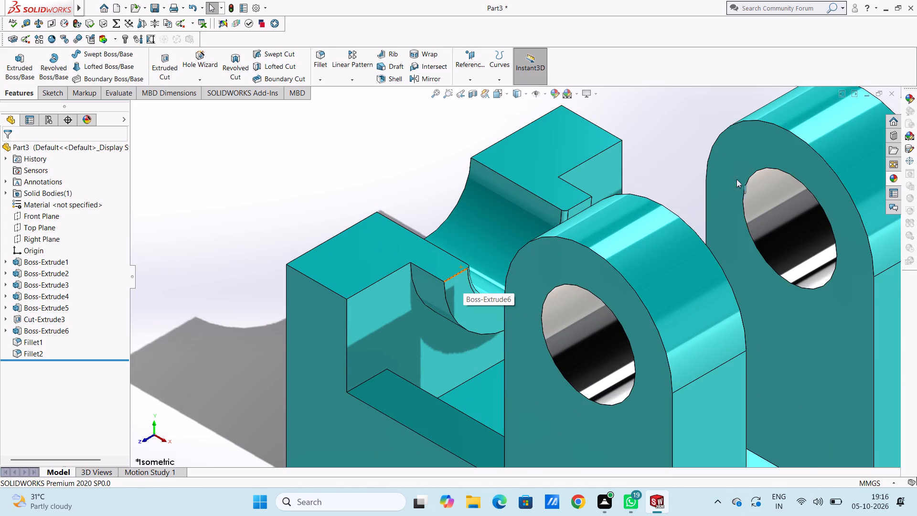
pyautogui.scroll(-2, 453, 212)
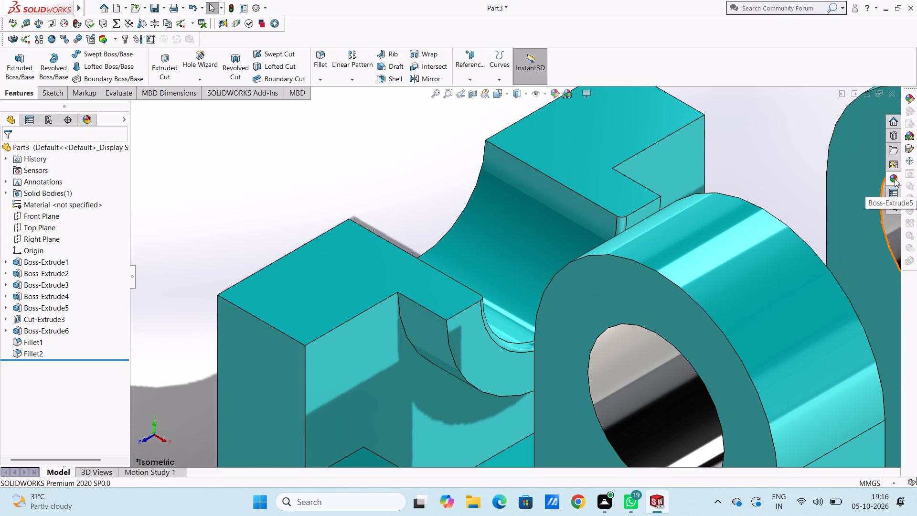
pyautogui.click(896, 177)
pyautogui.moveTo(842, 318); pyautogui.dragTo(575, 254)
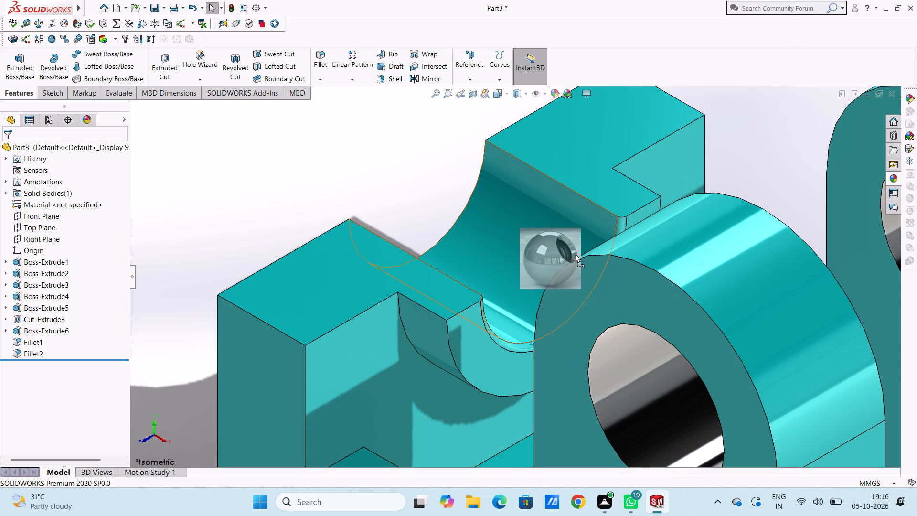
pyautogui.moveTo(575, 254); pyautogui.dragTo(549, 247)
pyautogui.click(549, 247)
# Inspect the coloured part from another angle and return it to the isometric view.
pyautogui.scroll(4, 528, 250)
pyautogui.scroll(4, 473, 276)
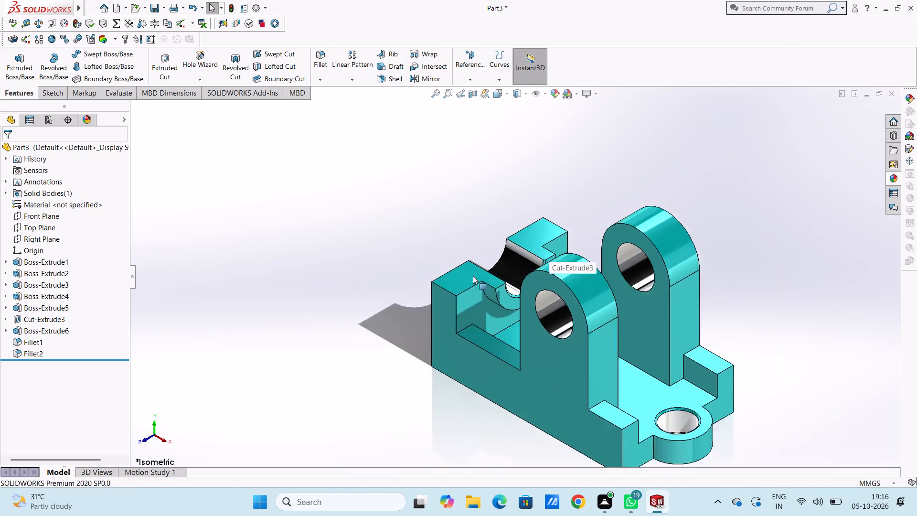
pyautogui.scroll(3, 408, 332)
pyautogui.moveTo(386, 350); pyautogui.dragTo(398, 332, button='middle')
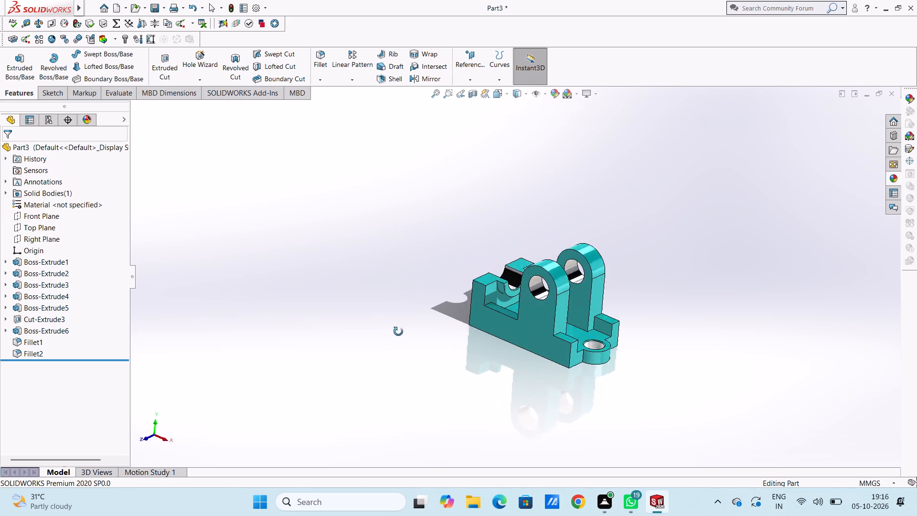
pyautogui.moveTo(398, 332); pyautogui.dragTo(407, 344, button='middle')
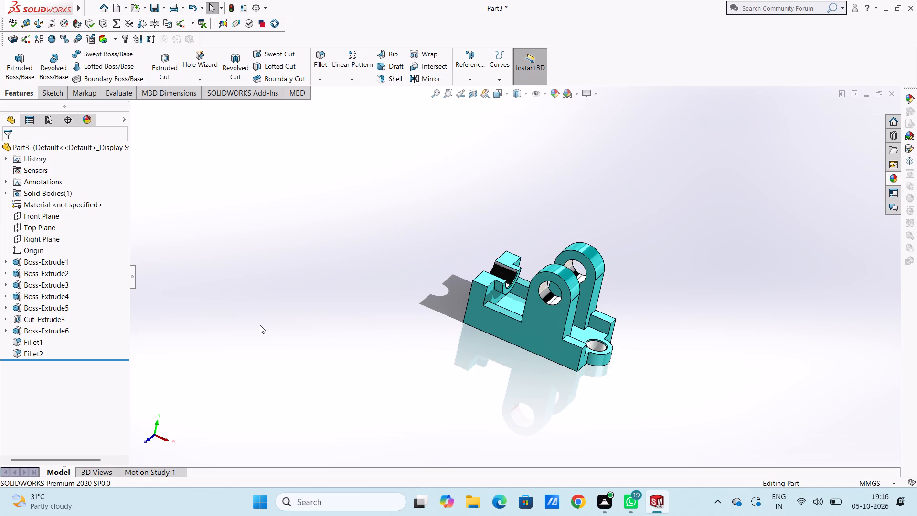
pyautogui.press('Escape')
pyautogui.press('Escape')
pyautogui.hotkey('ctrl', '7')
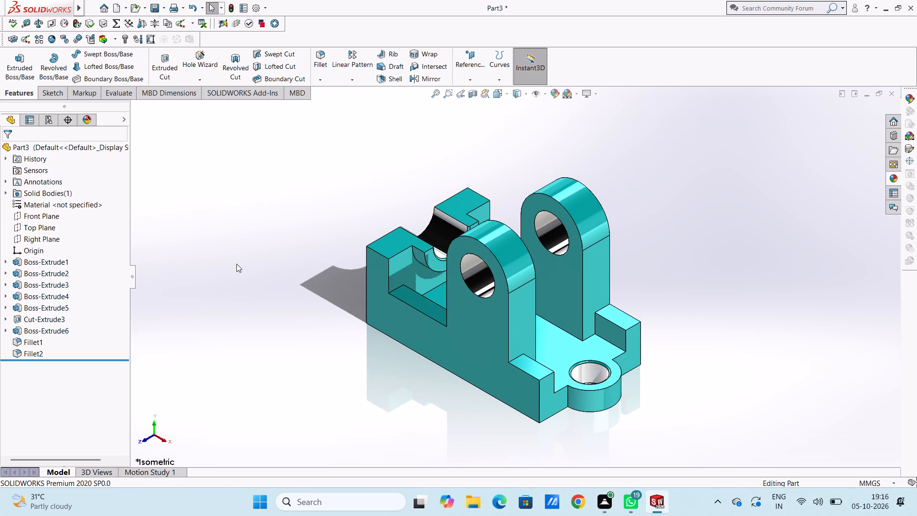
# Save the part in Documents as "triple bore pillow block with side lug" in SOLIDWORKS Part format.
pyautogui.hotkey('ctrl', 's')
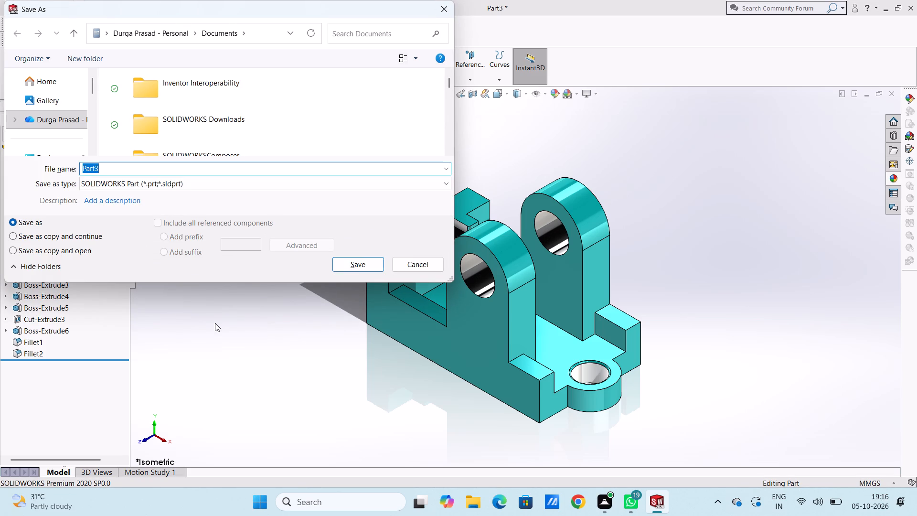
pyautogui.write('tr')
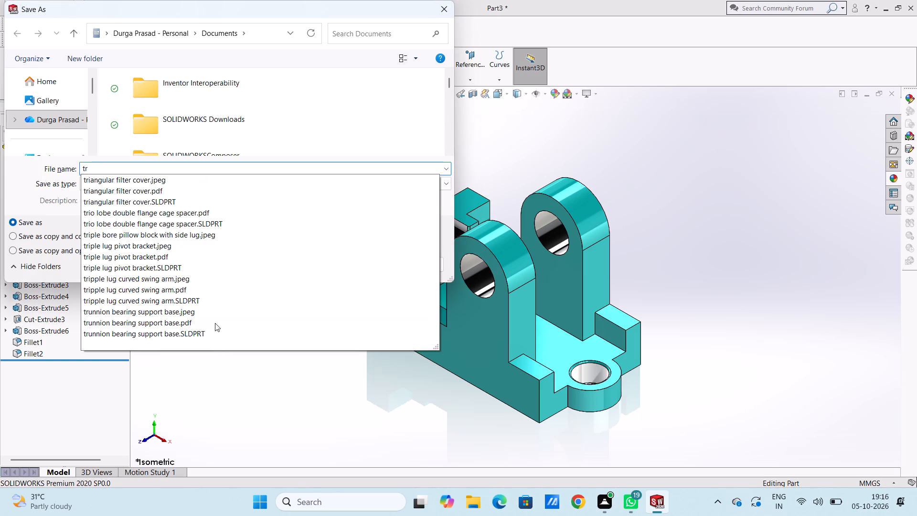
pyautogui.write('iple')
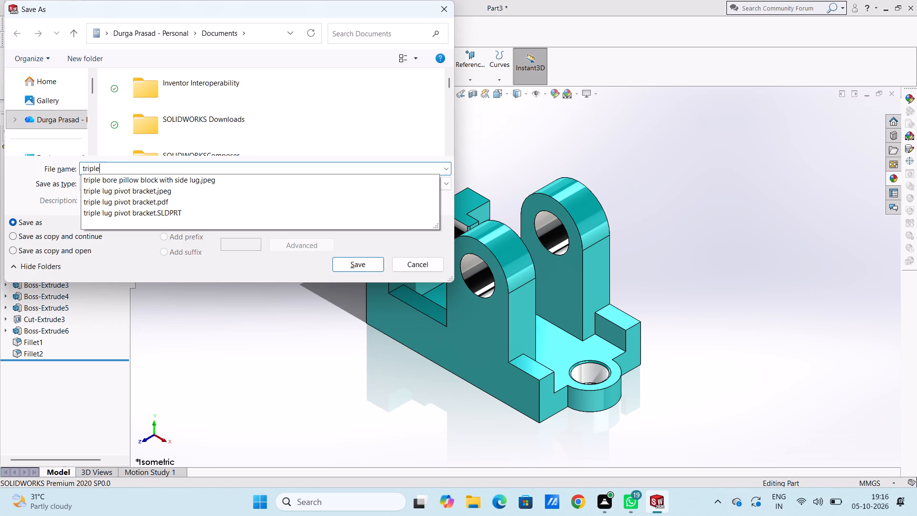
pyautogui.press('space')
pyautogui.press('b')
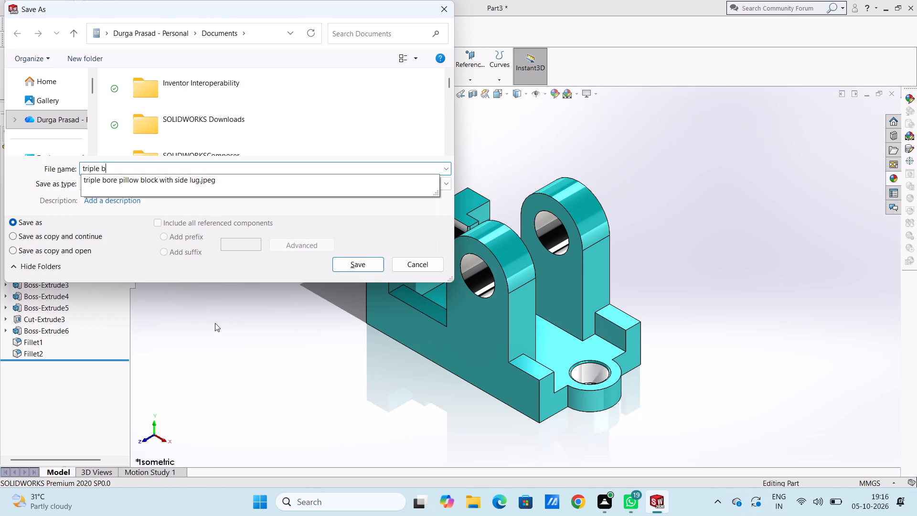
pyautogui.write('ore')
pyautogui.press('space')
pyautogui.write('pillowb')
pyautogui.press('space')
pyautogui.press('BackSpace')
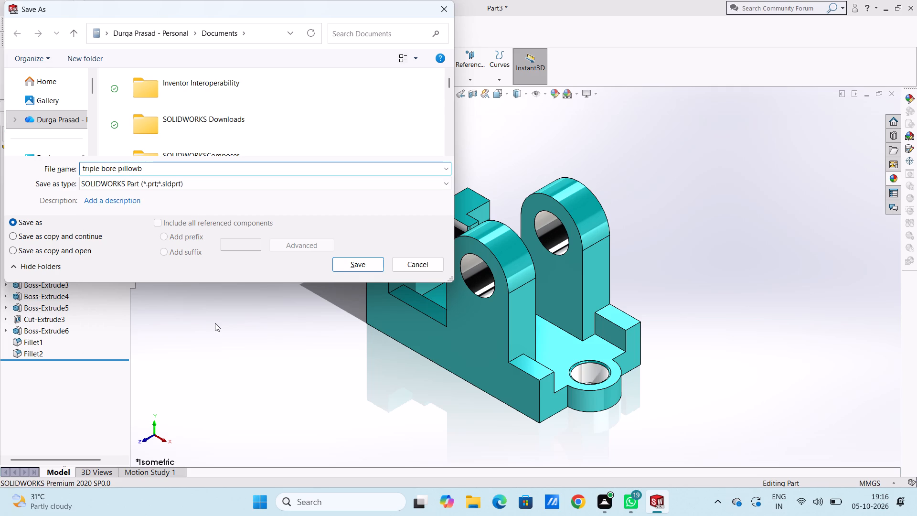
pyautogui.press('BackSpace')
pyautogui.press('space')
pyautogui.write('block')
pyautogui.press('space')
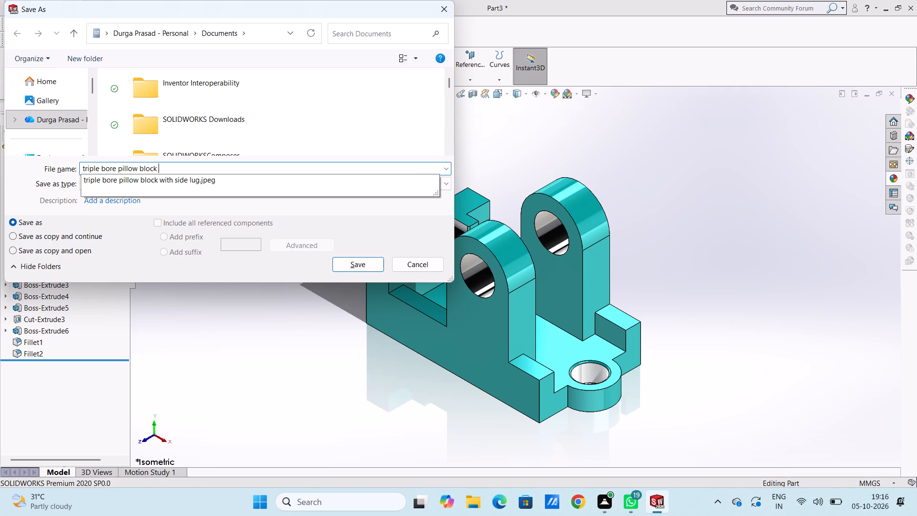
pyautogui.write('with')
pyautogui.press('space')
pyautogui.write('side')
pyautogui.press('space')
pyautogui.write('lug')
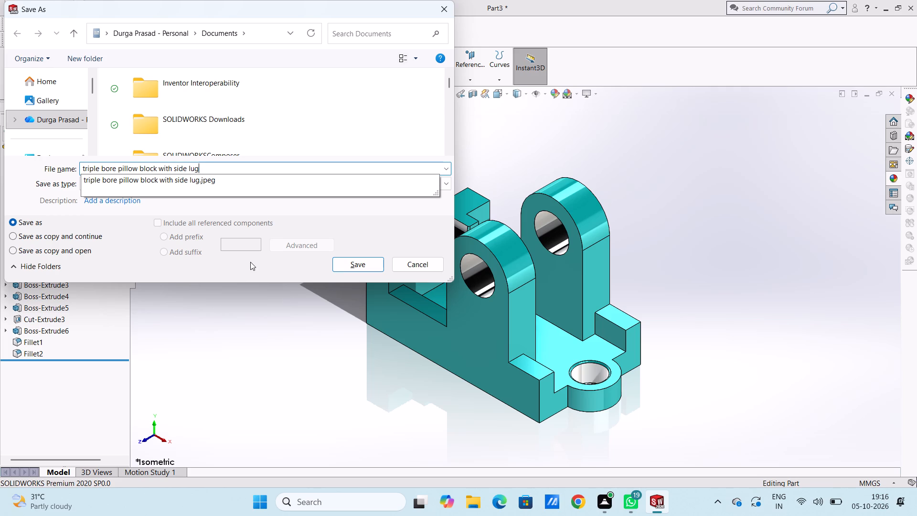
pyautogui.click(352, 263)
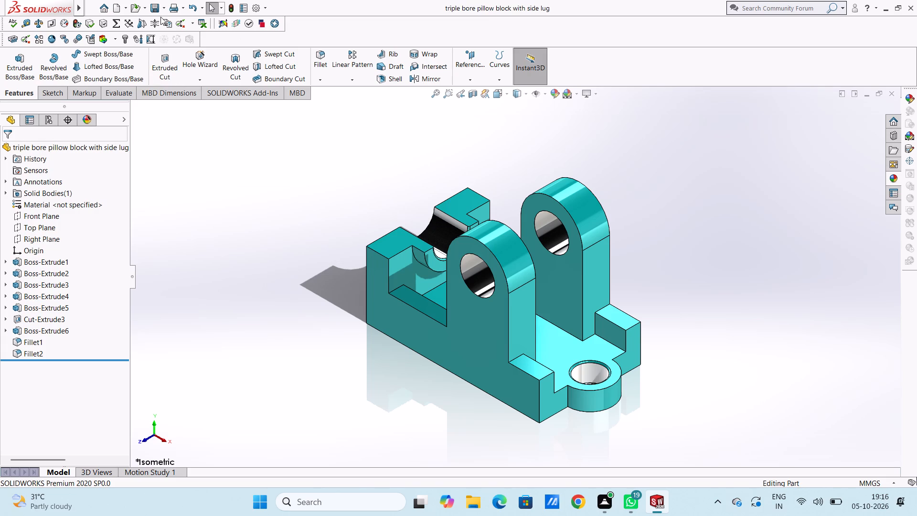
# Save a copy of the part as an Adobe PDF under the same file name.
pyautogui.click(164, 10)
pyautogui.click(185, 32)
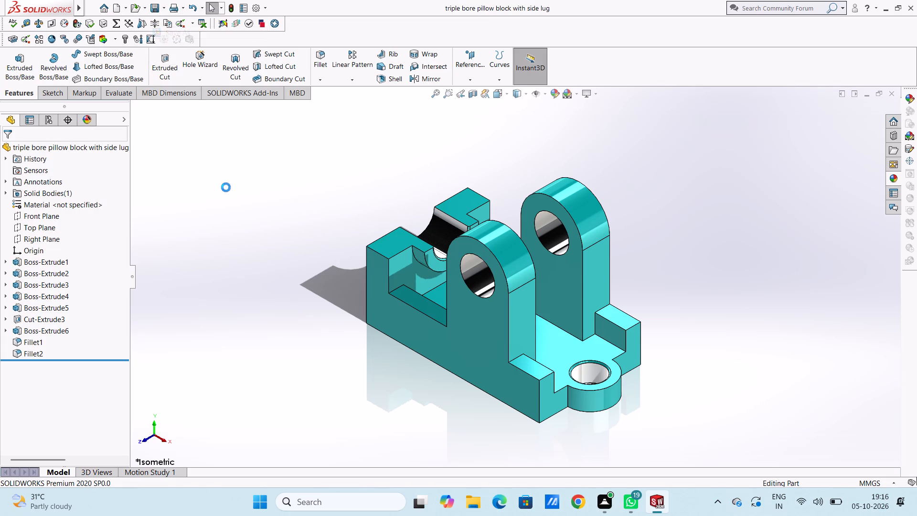
pyautogui.click(234, 183)
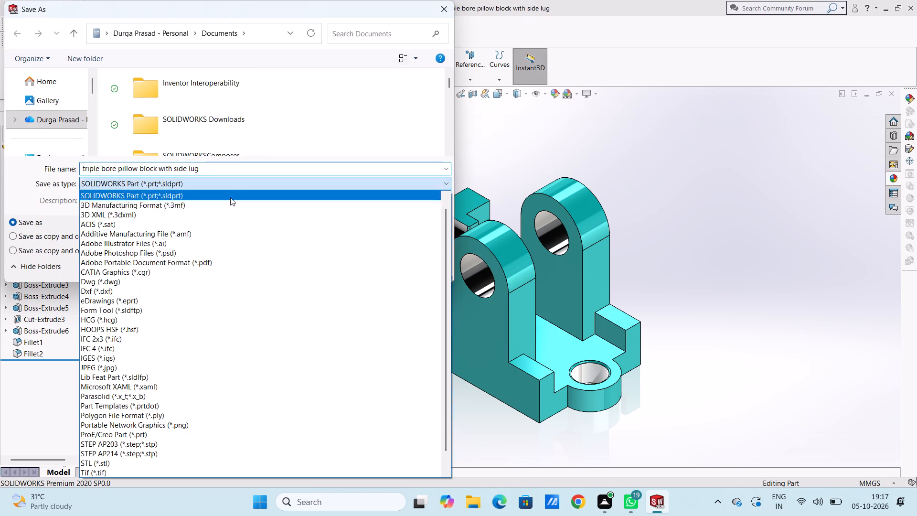
pyautogui.click(206, 264)
pyautogui.click(339, 286)
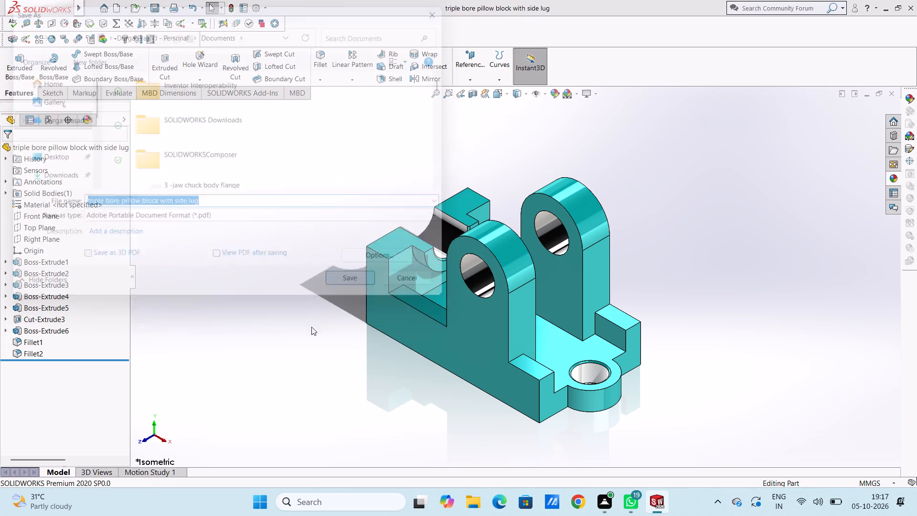